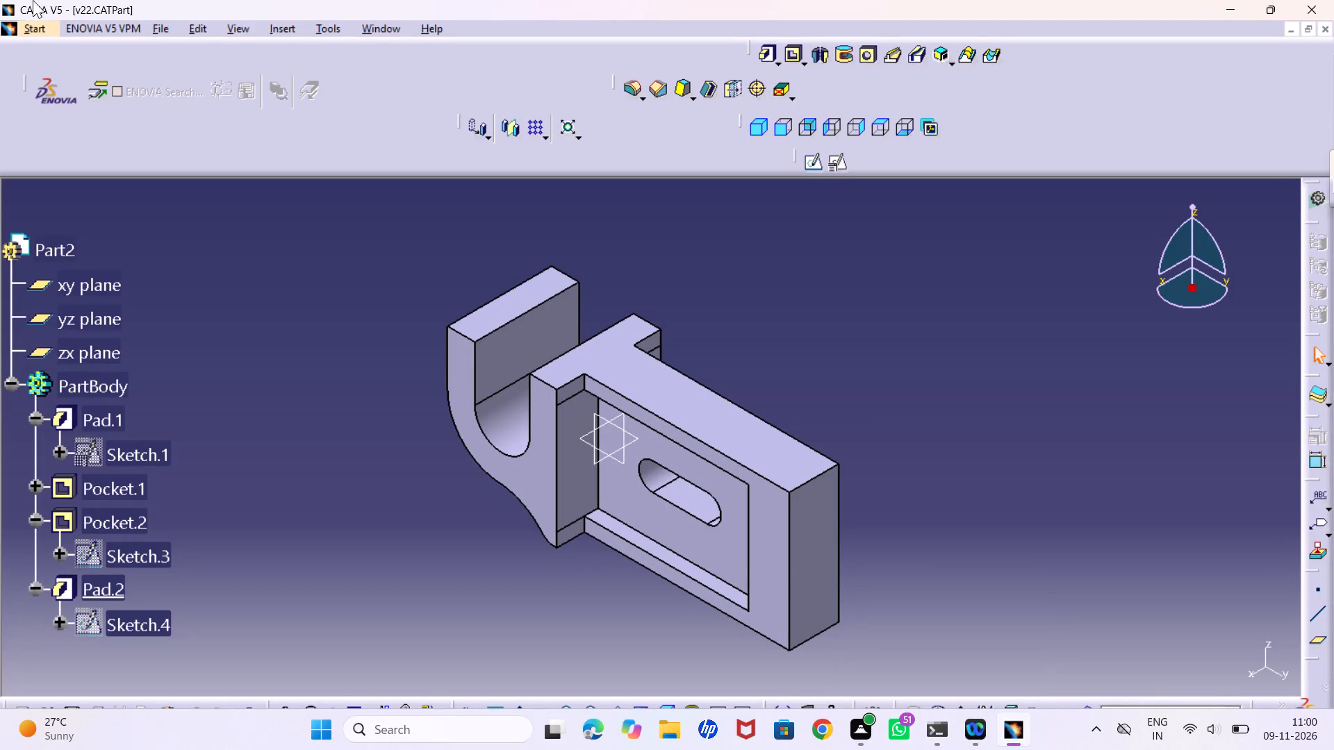
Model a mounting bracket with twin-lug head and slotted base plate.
Create a new part in the Part Design workbench, keeping the default name and hybrid design option.
left_click(40, 28)
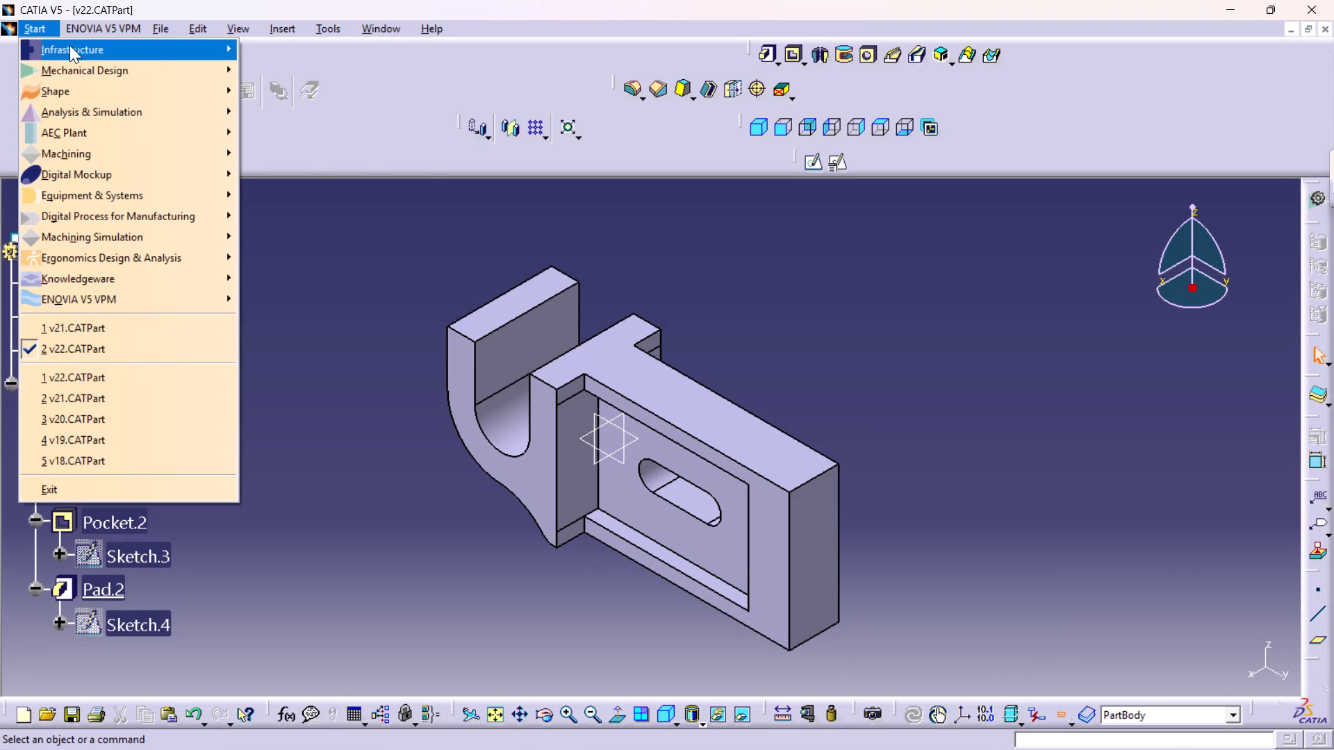
left_click(70, 67)
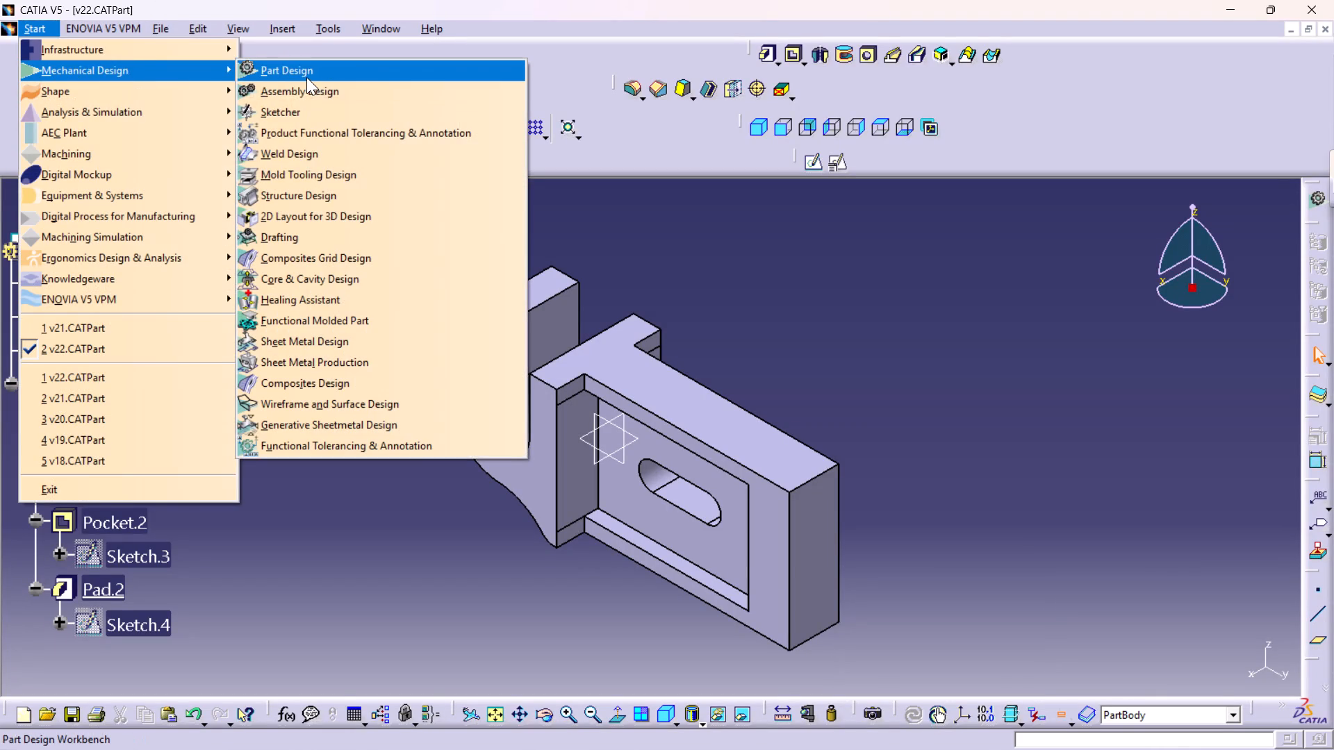
left_click(306, 77)
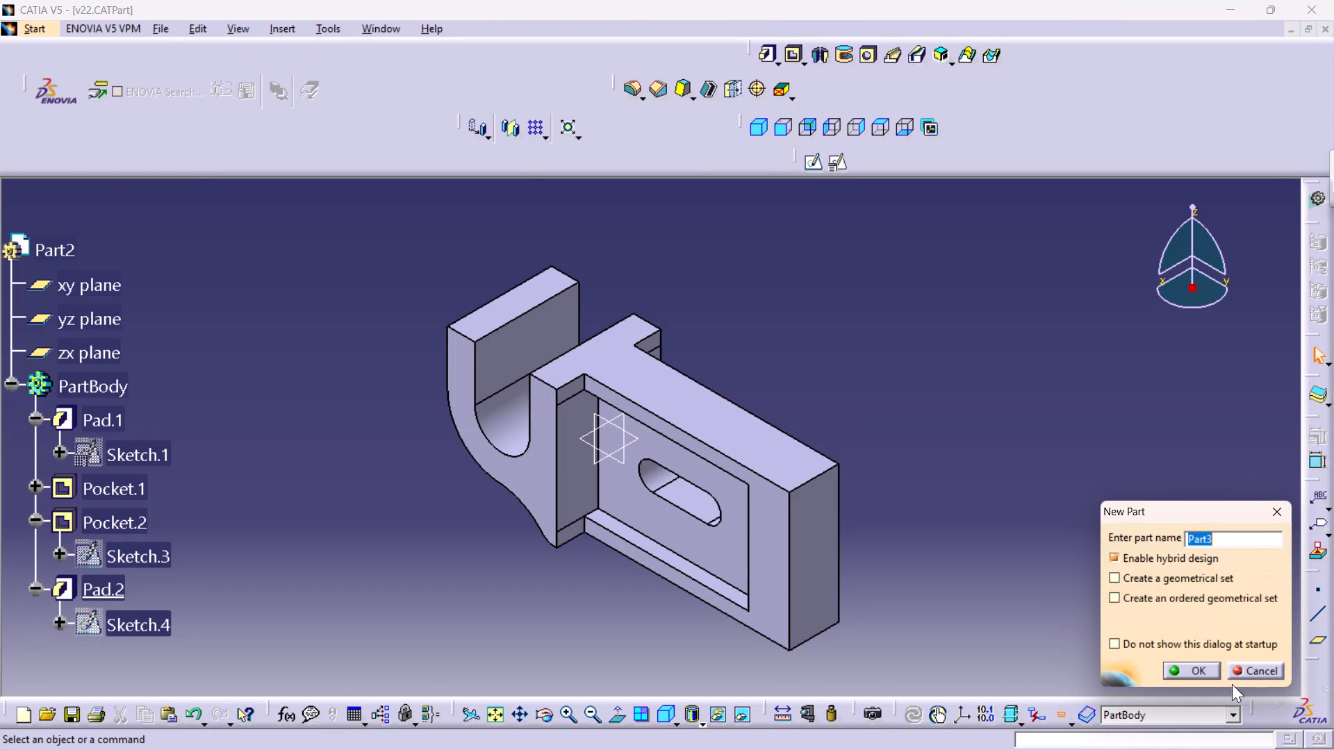
left_click(1190, 667)
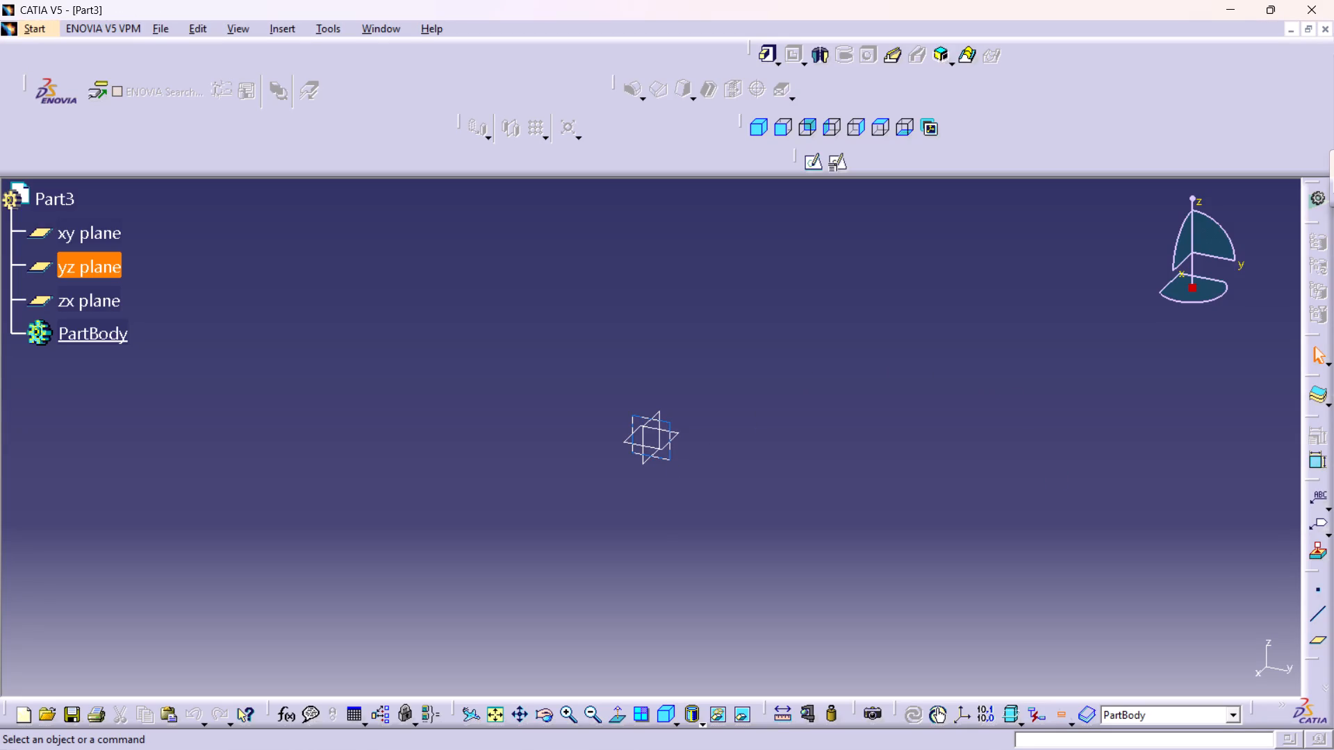
On the yz plane, sketch a rectangle about 124 mm wide and 81 mm high, with one vertical side on the V axis.
left_click(669, 460)
left_click(812, 163)
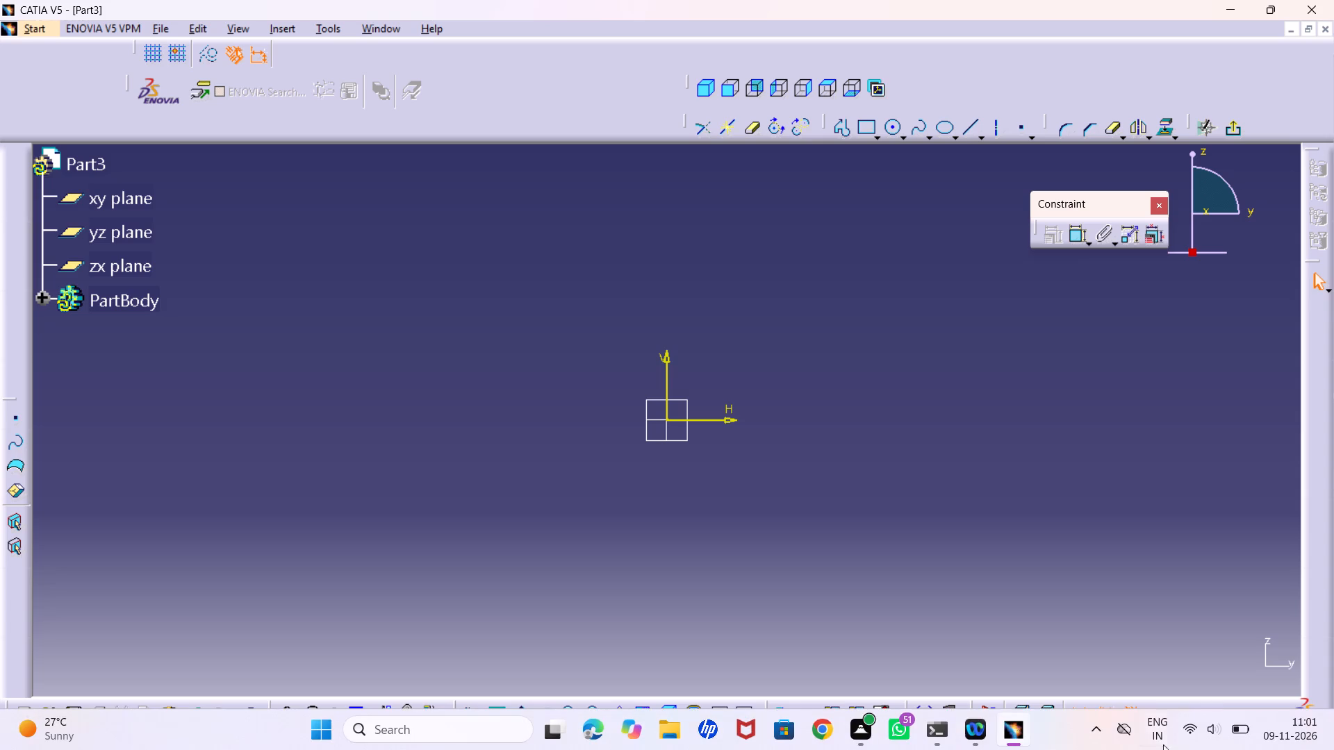
left_click(872, 130)
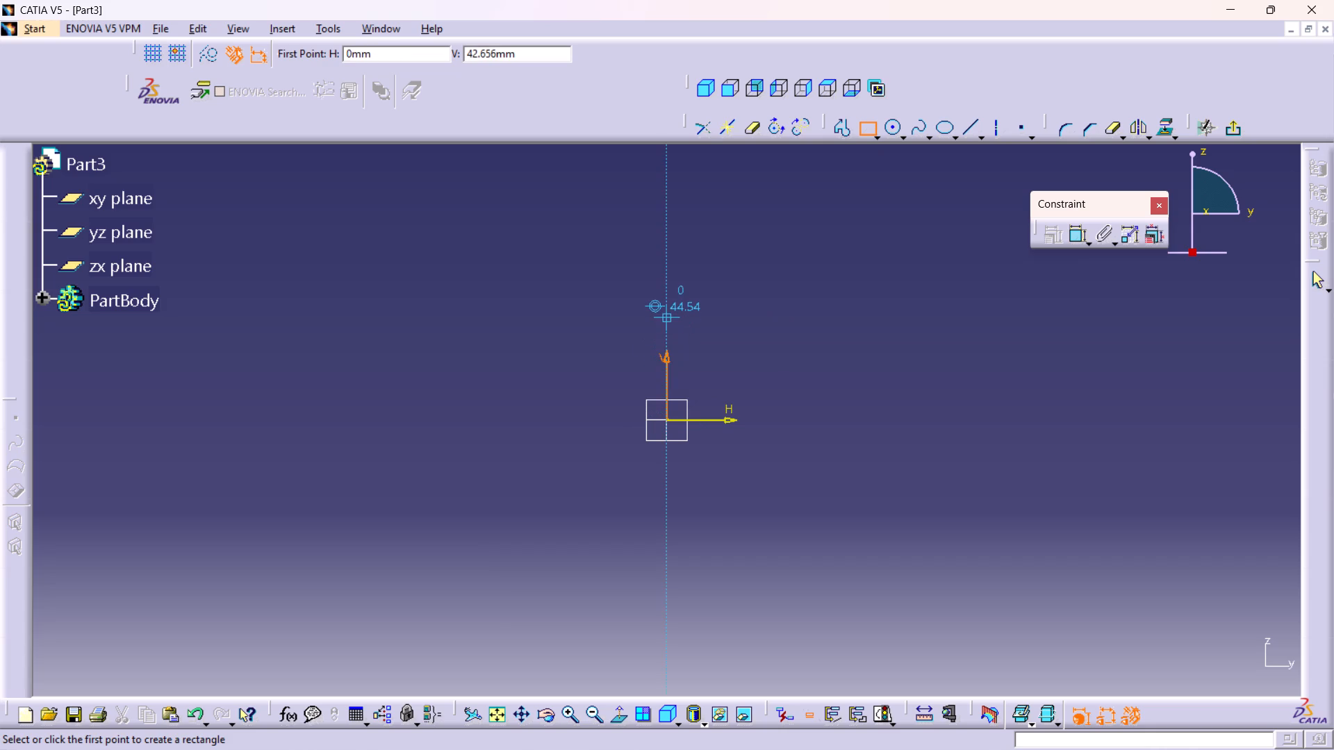
left_click(666, 318)
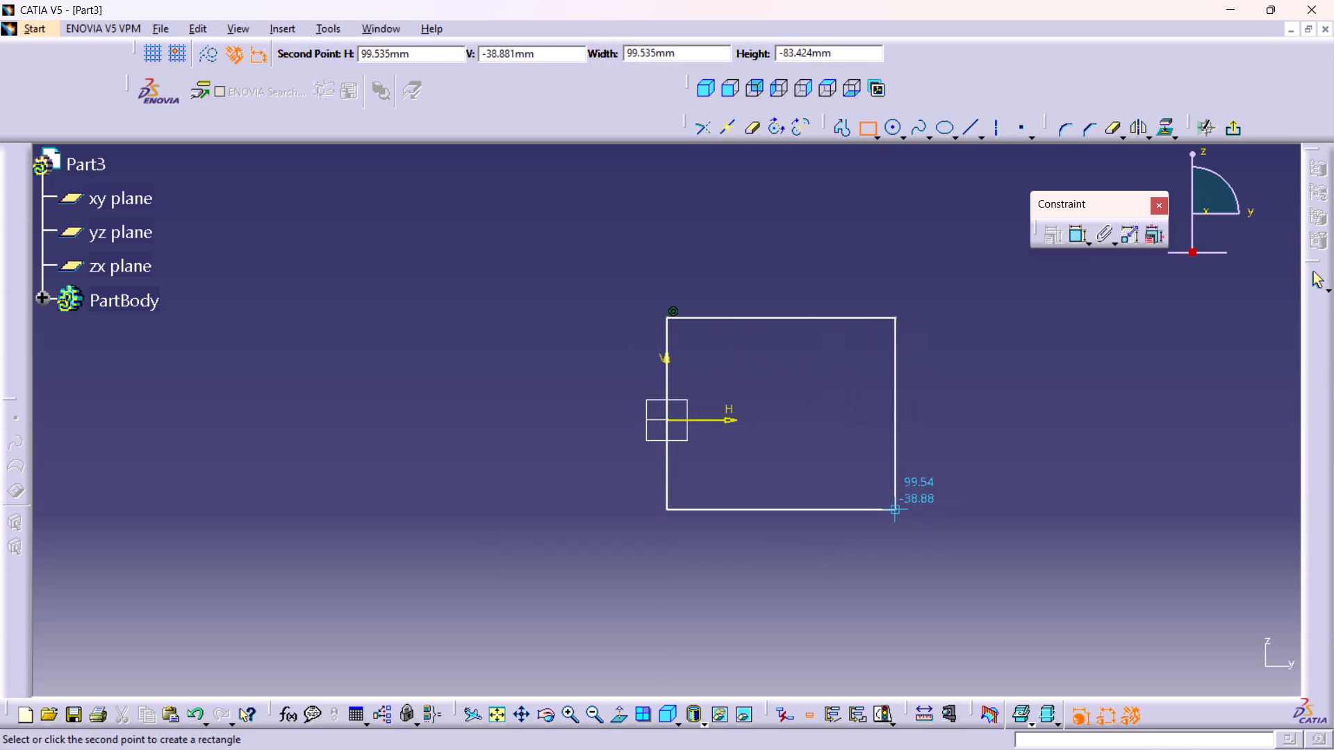
left_click(951, 505)
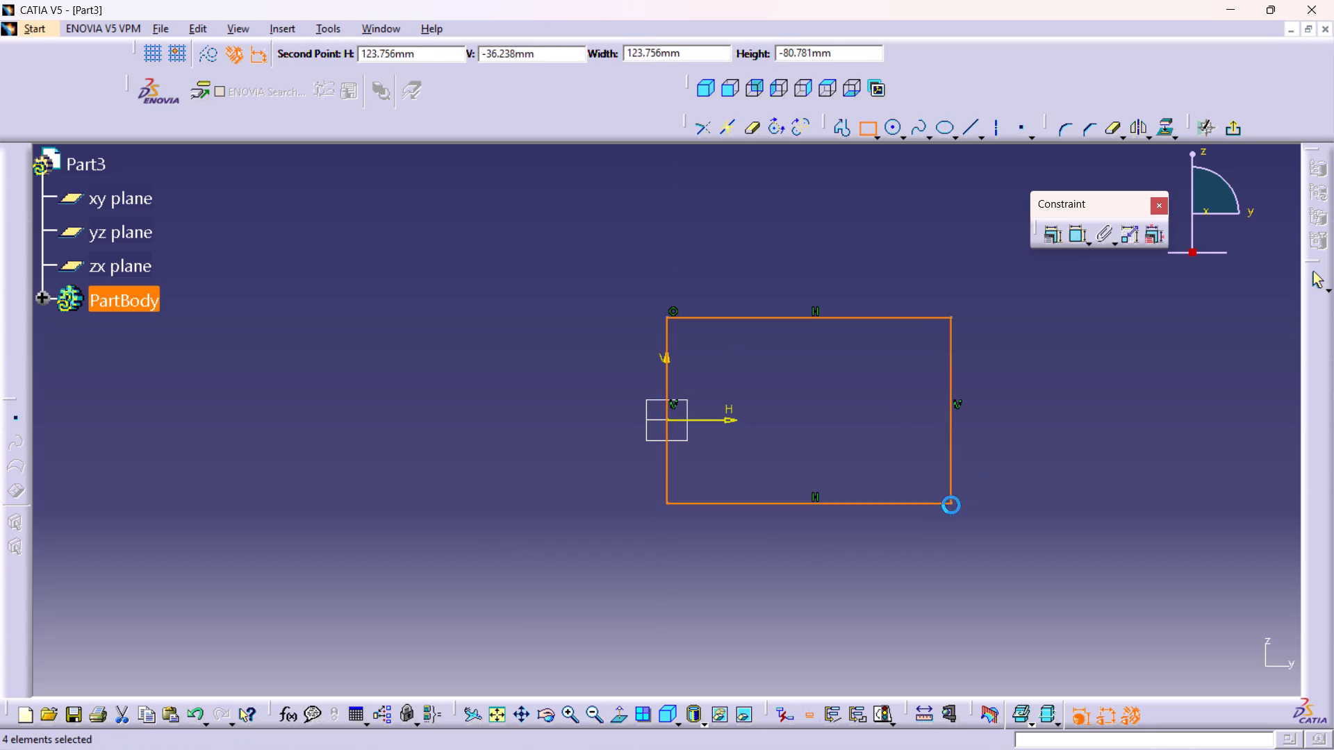
left_click(1235, 387)
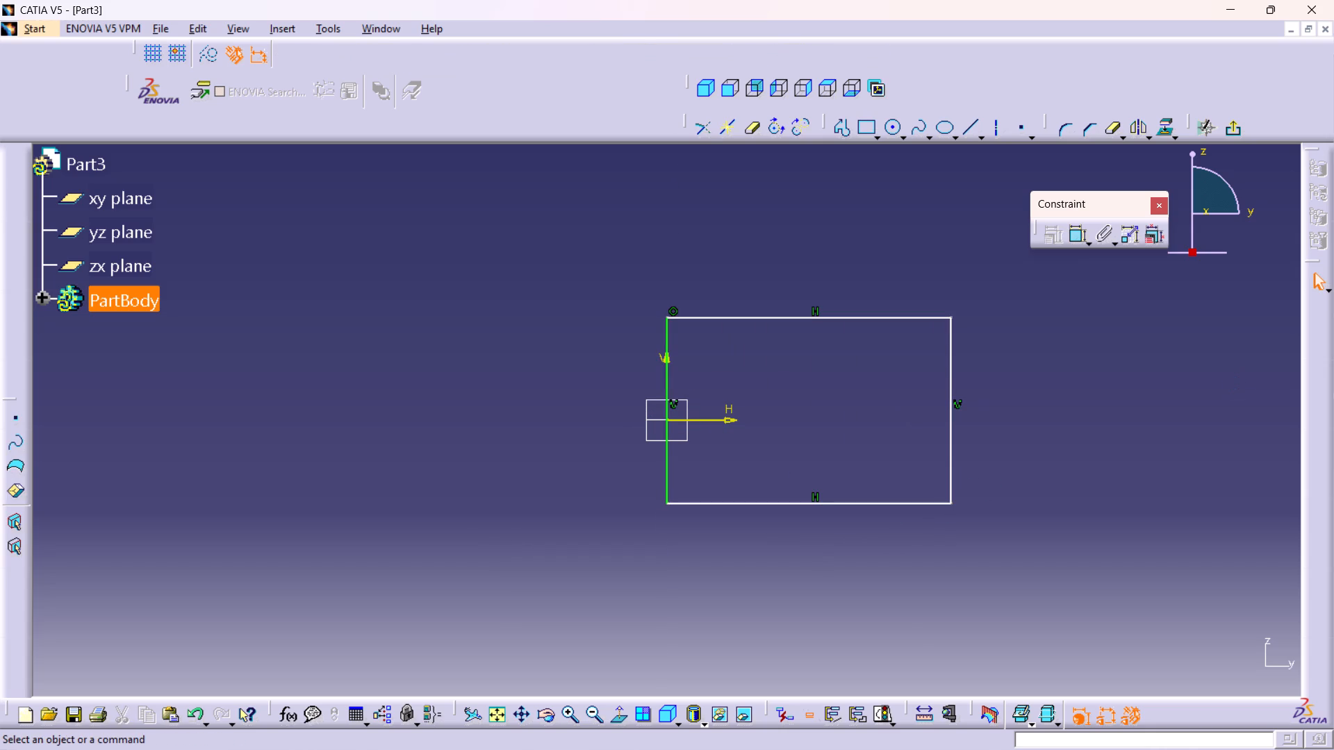
Constrain the rectangle's top and bottom edges to be symmetric about the horizontal H axis.
double_click(1073, 234)
left_click(873, 317)
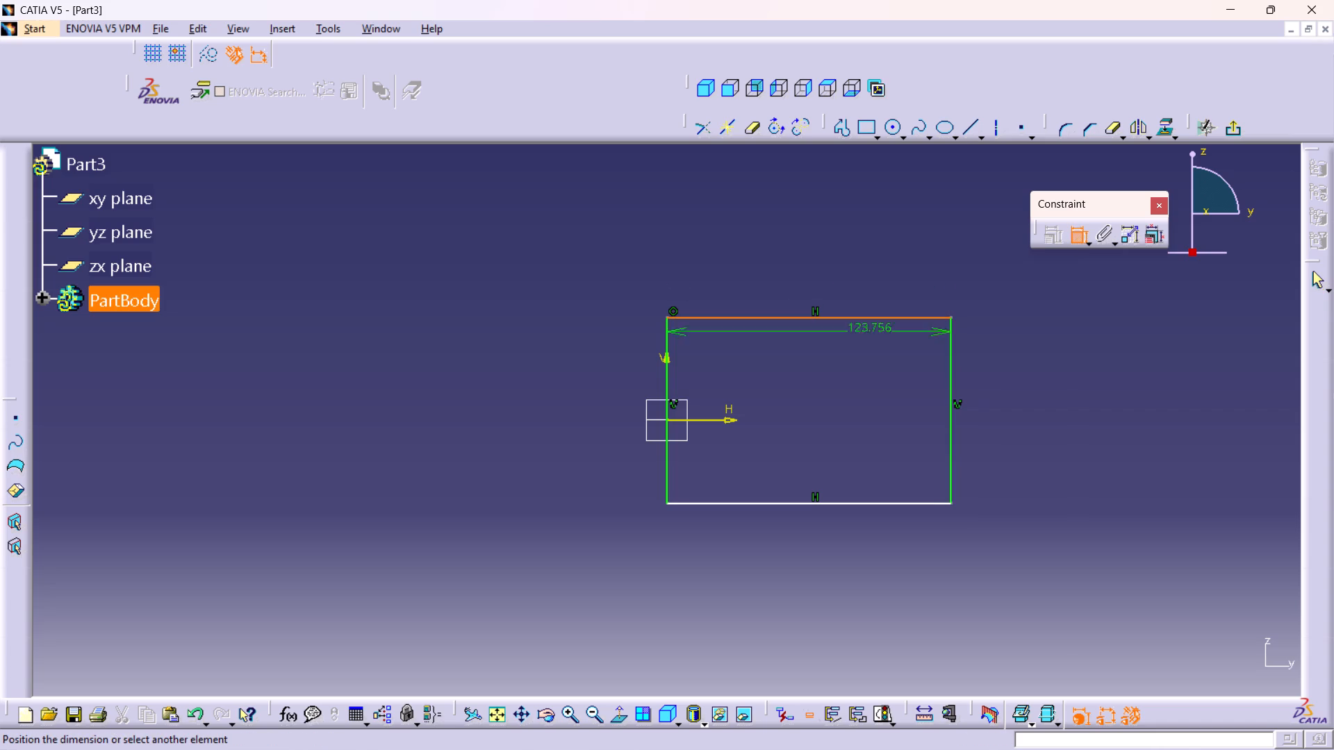
left_click(880, 508)
right_click(1066, 455)
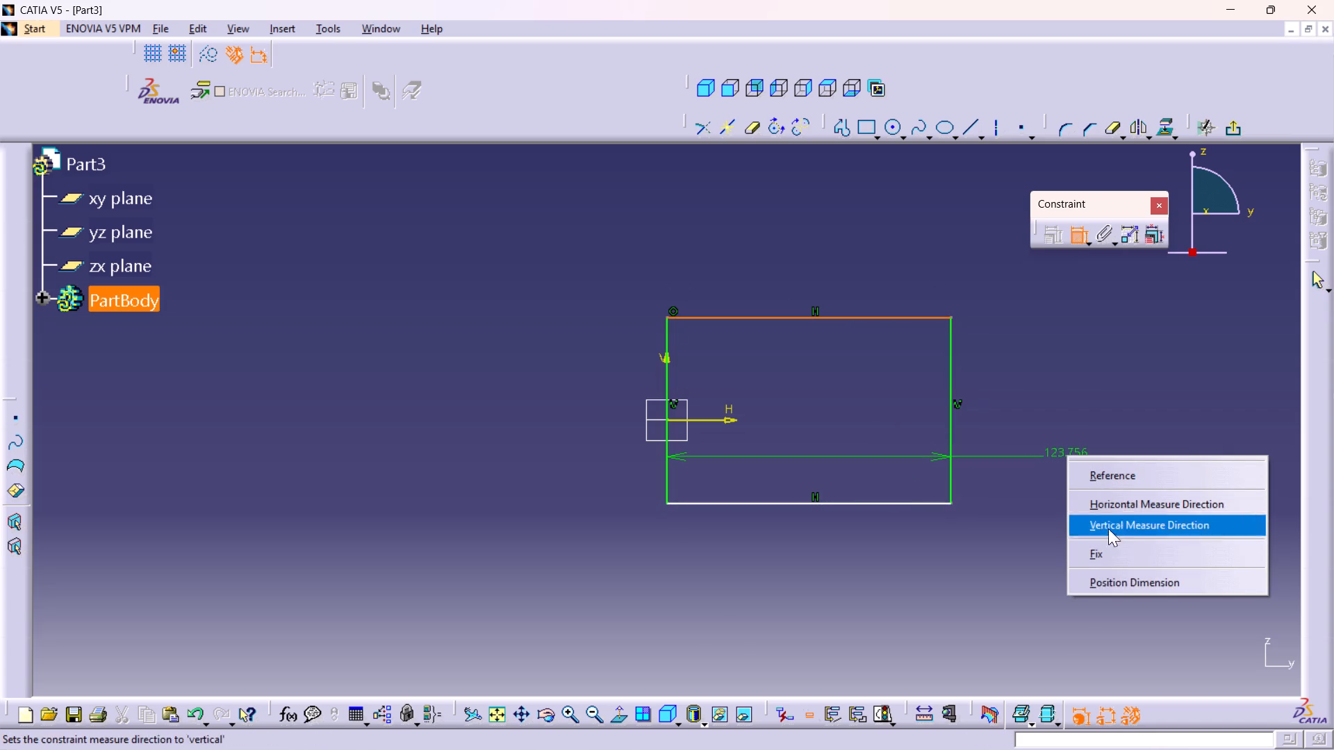
left_click(996, 584)
left_click(881, 508)
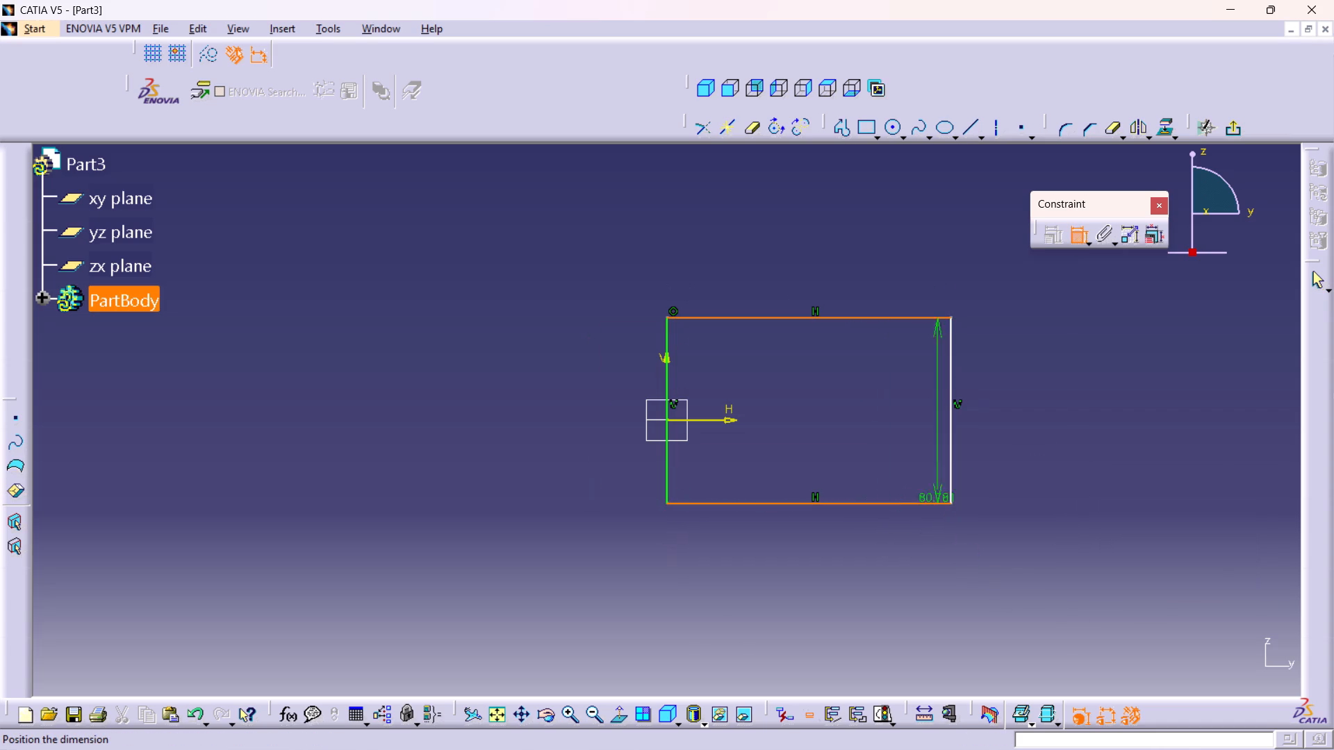
right_click(1056, 456)
left_click(1112, 623)
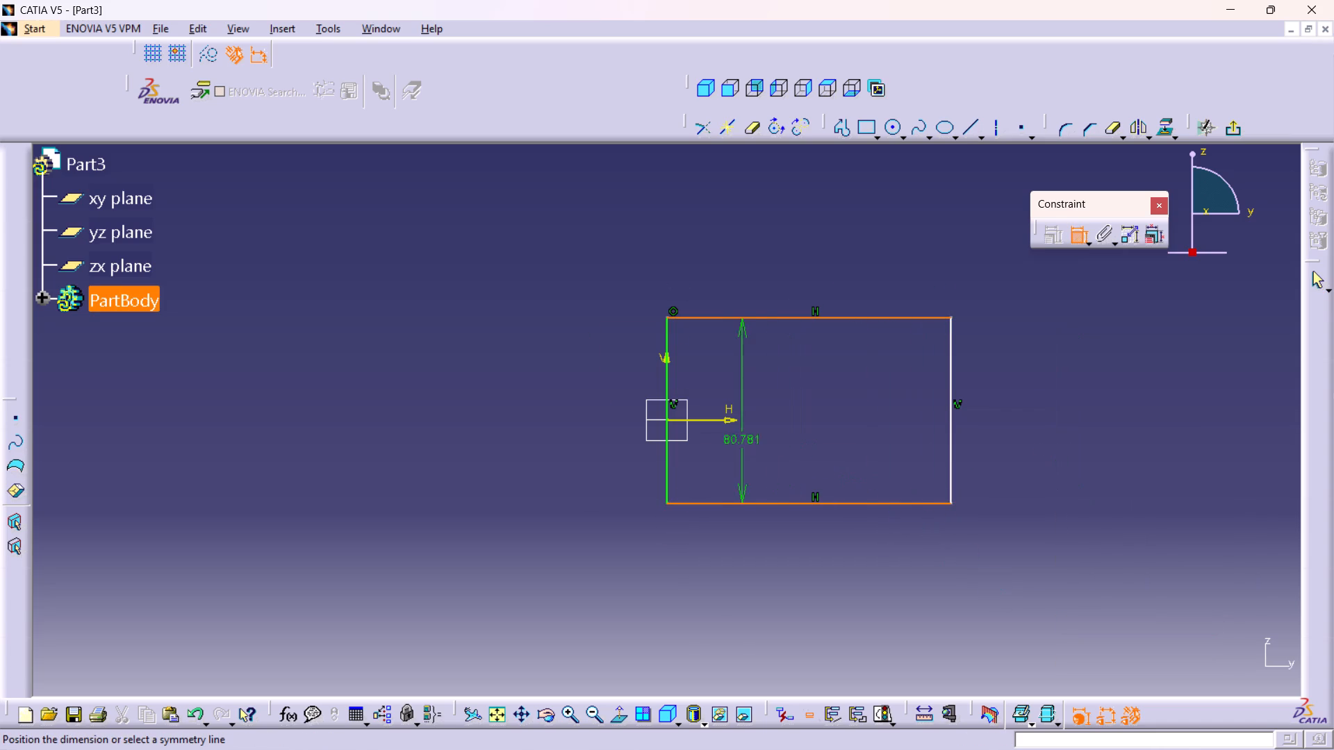
left_click(724, 415)
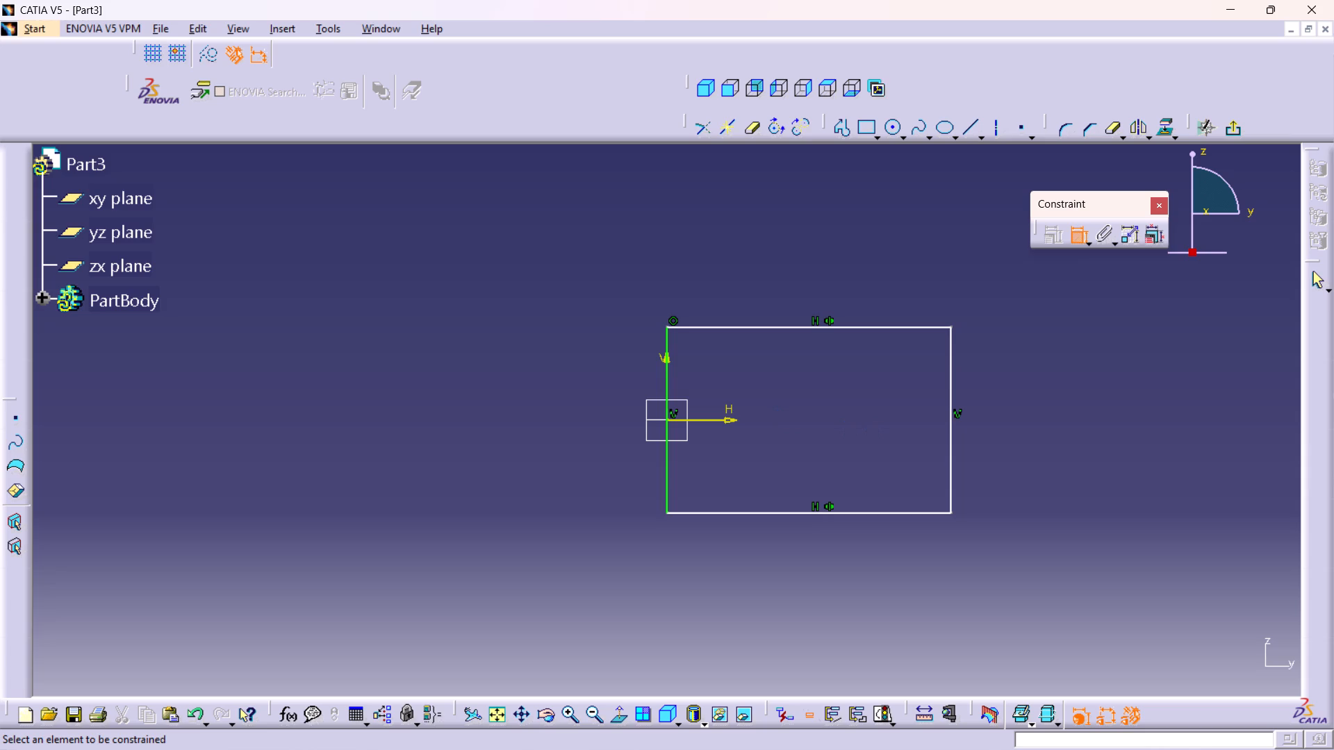
middle_click_drag(990, 481, 947, 490)
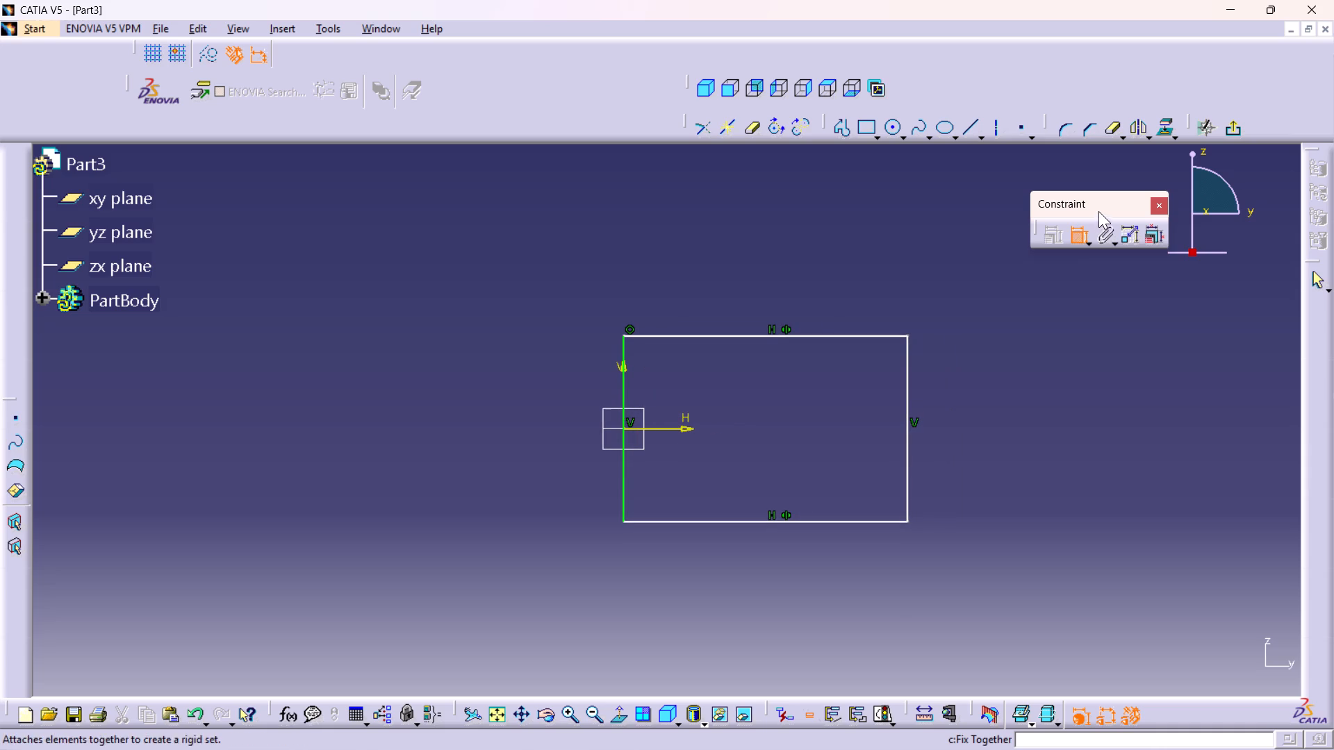
left_click(1028, 373)
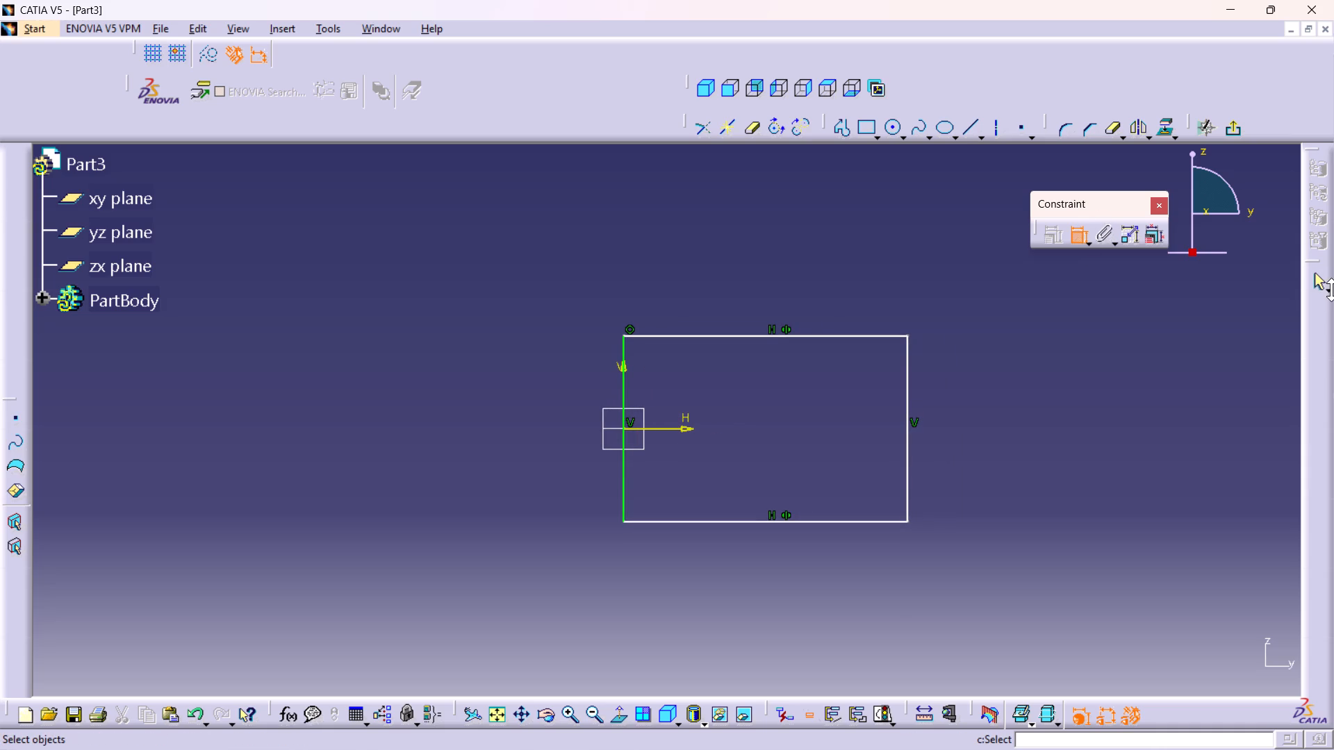
left_click(1318, 276)
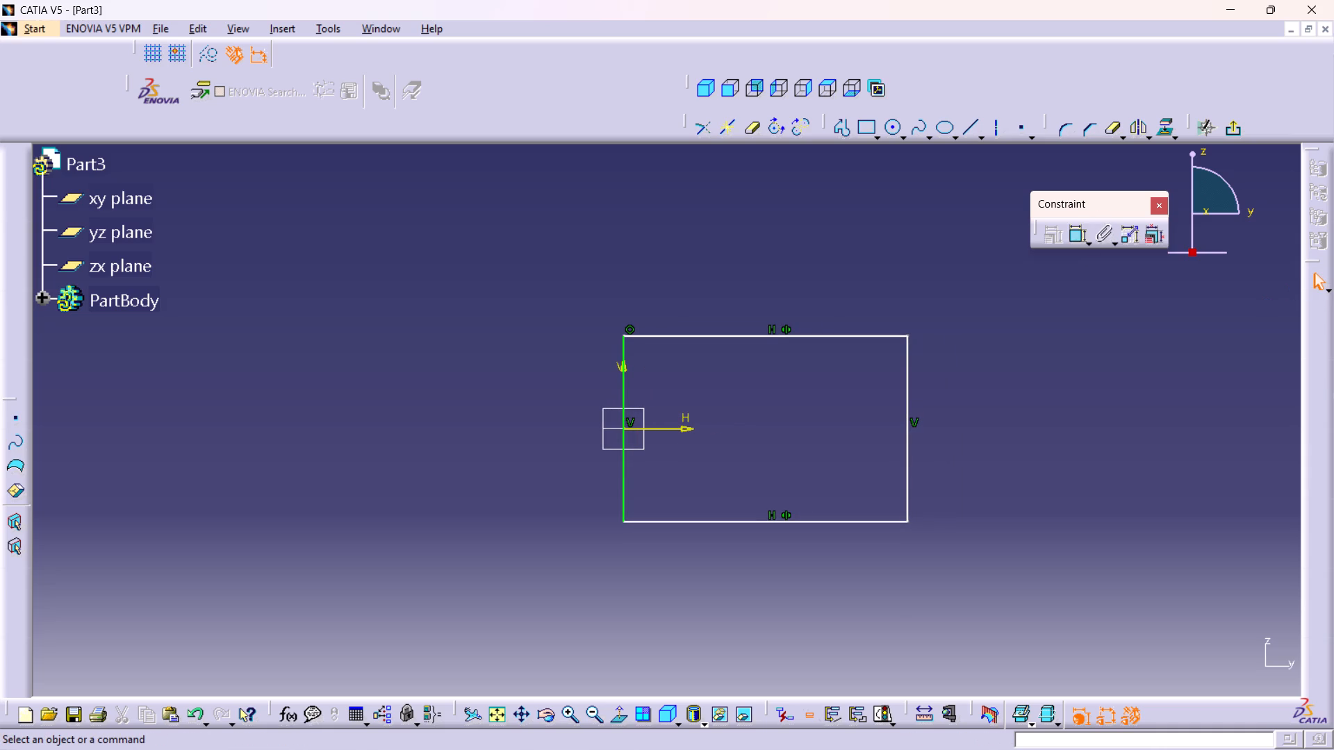
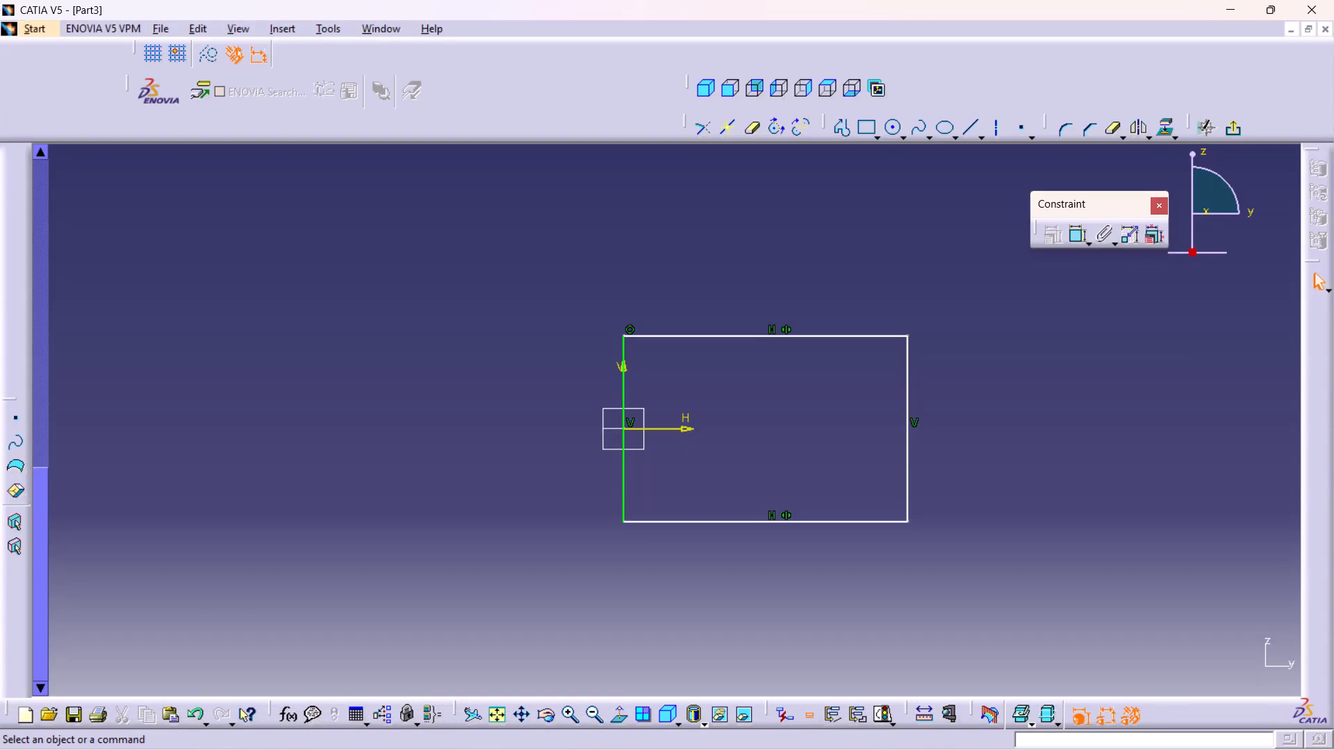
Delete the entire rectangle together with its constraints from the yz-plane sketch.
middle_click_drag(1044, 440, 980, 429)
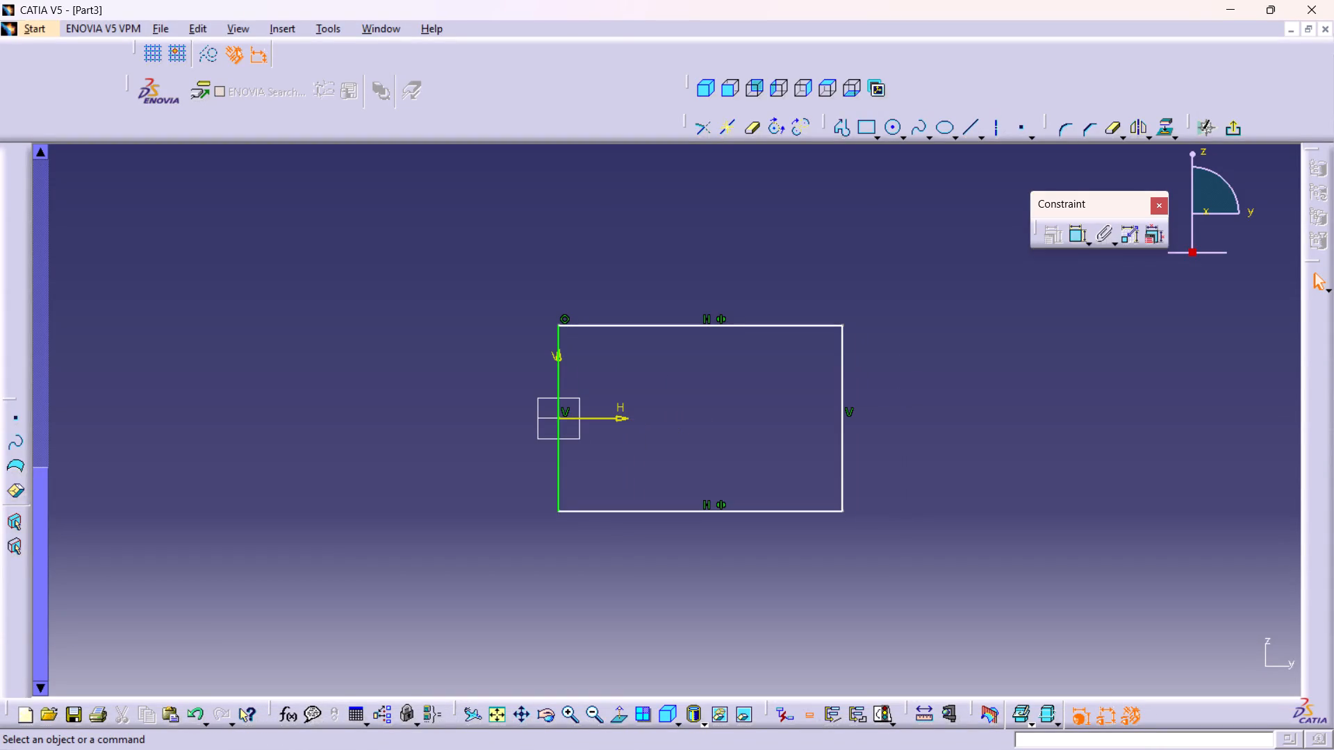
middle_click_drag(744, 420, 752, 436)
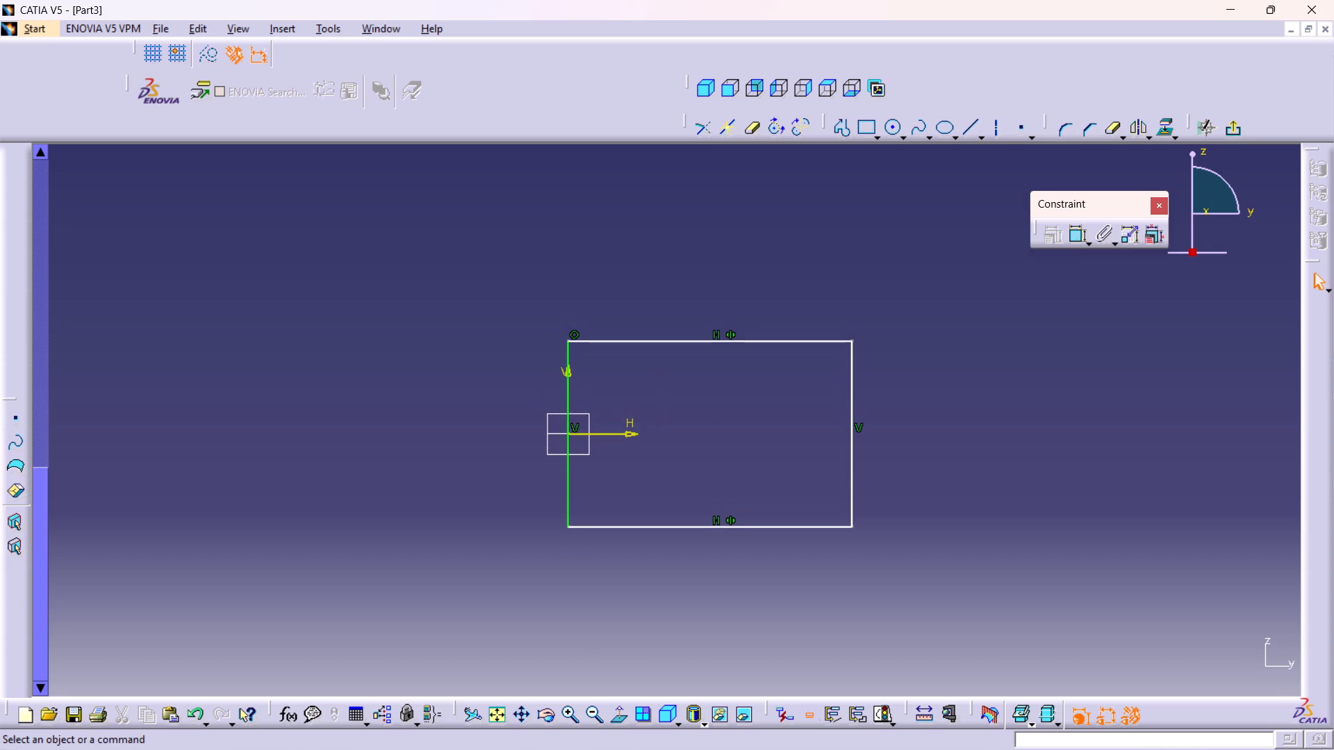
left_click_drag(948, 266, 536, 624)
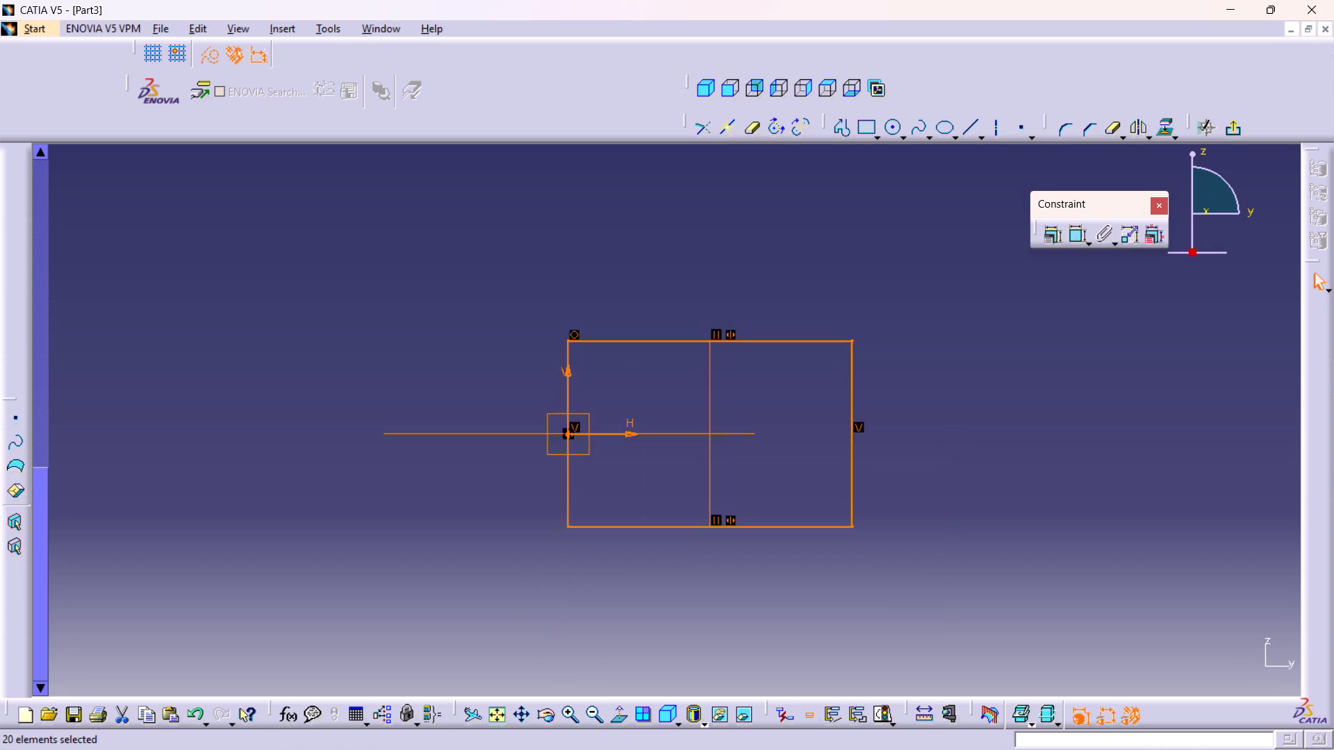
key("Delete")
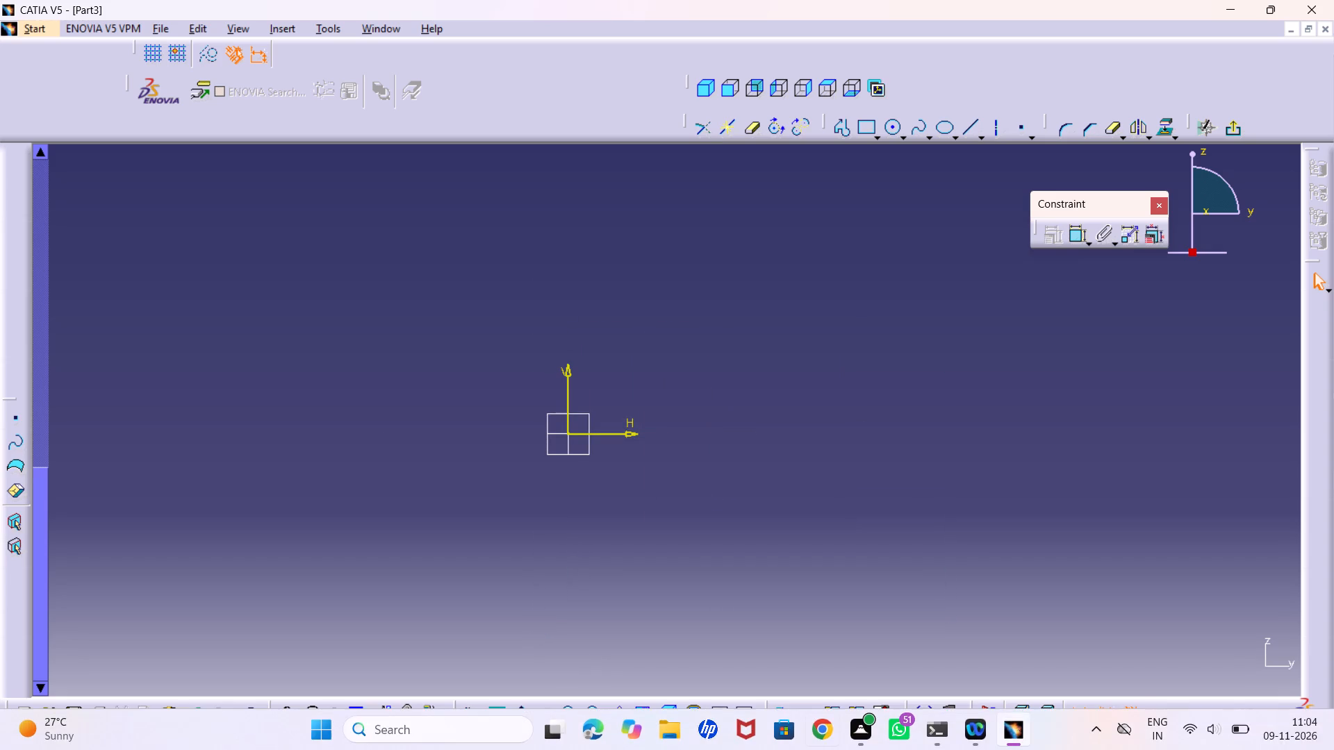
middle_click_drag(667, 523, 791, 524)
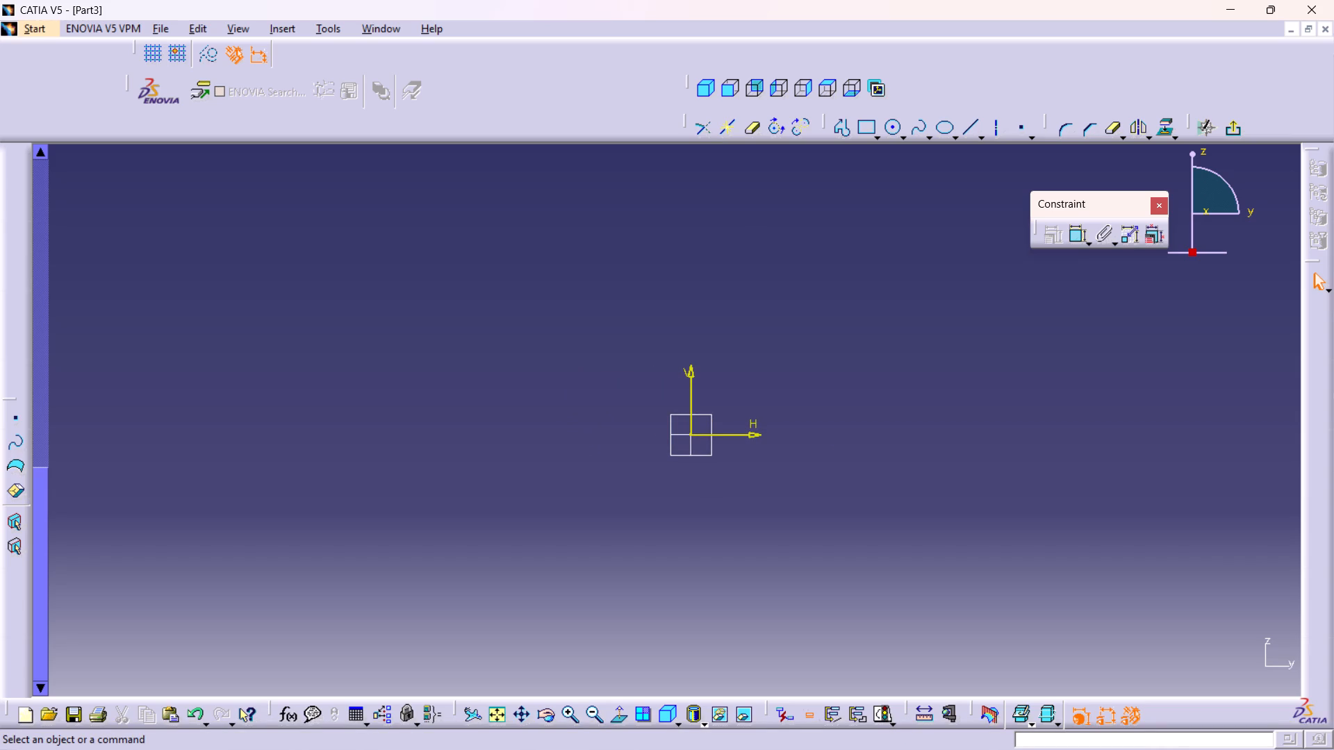
Undo the rectangle work in the yz-plane sketch, going back until the sketch is exited.
key("ctrl+z")
key("ctrl+z")
key("ctrl+z")
key("ctrl+z")
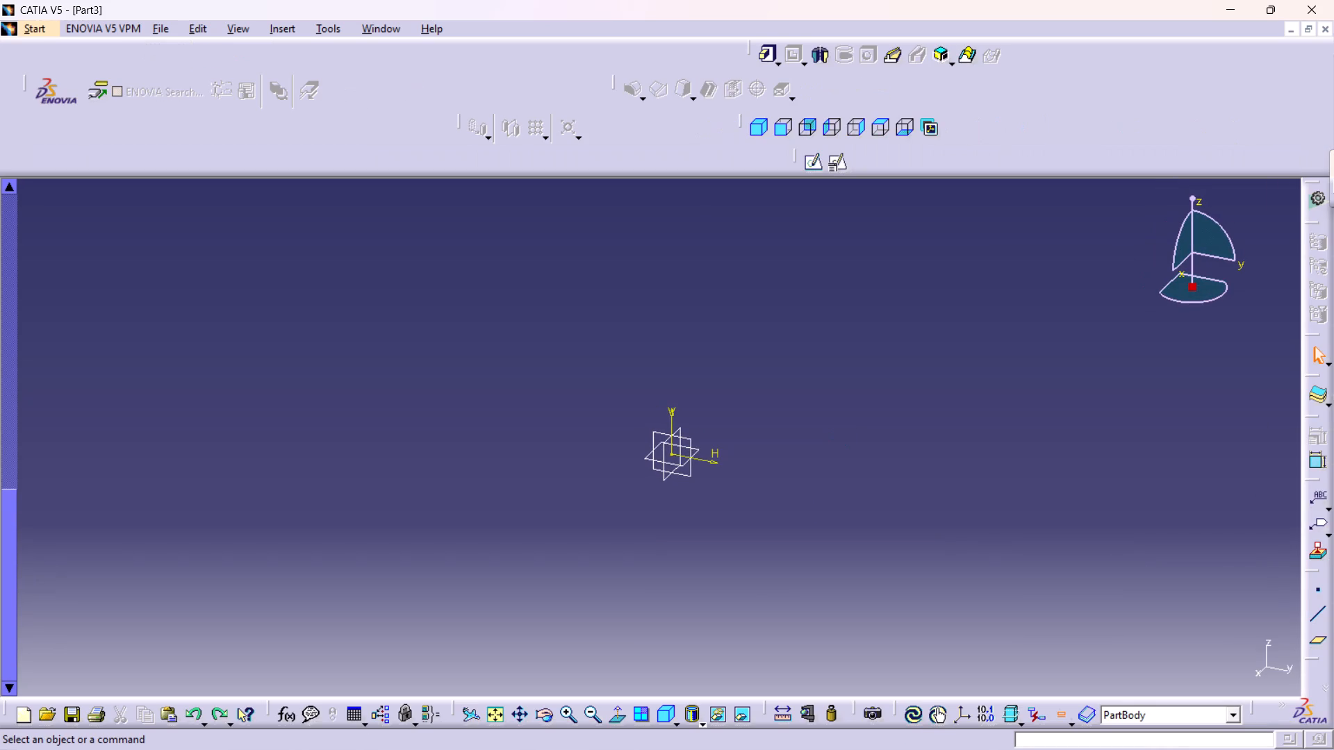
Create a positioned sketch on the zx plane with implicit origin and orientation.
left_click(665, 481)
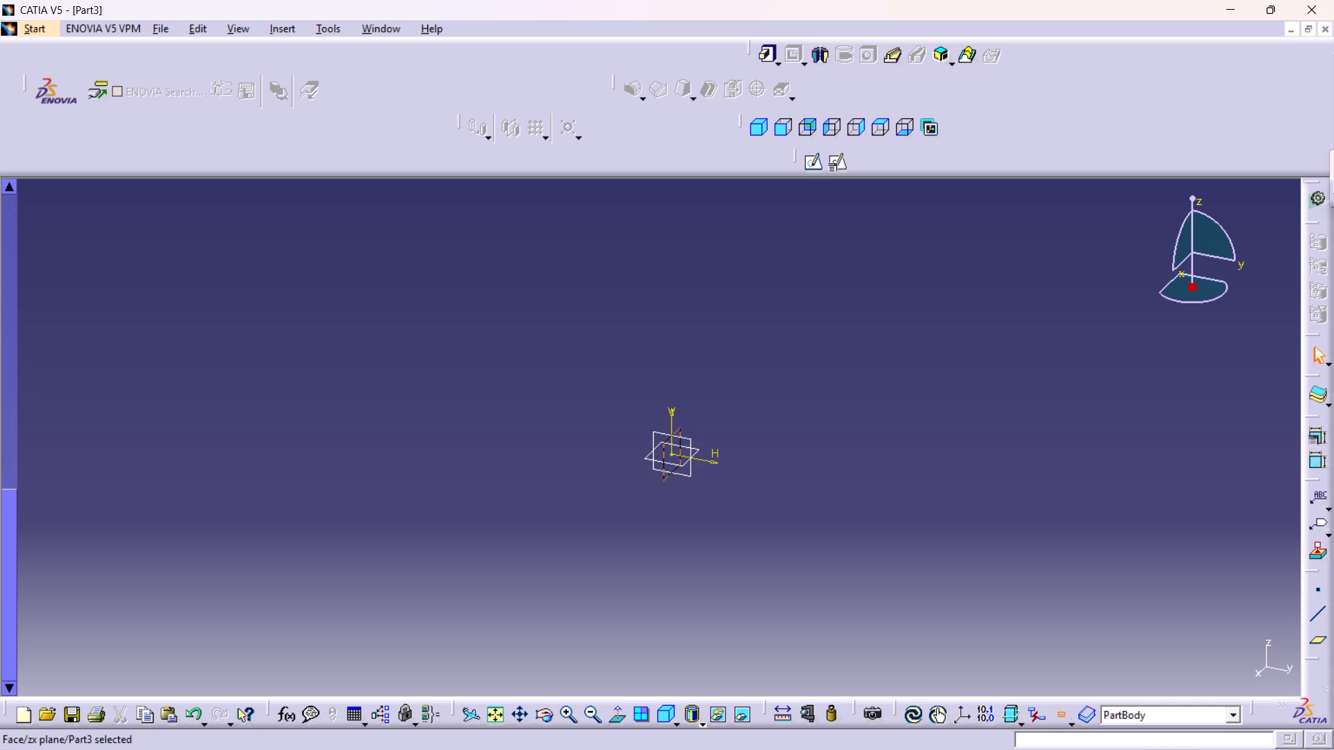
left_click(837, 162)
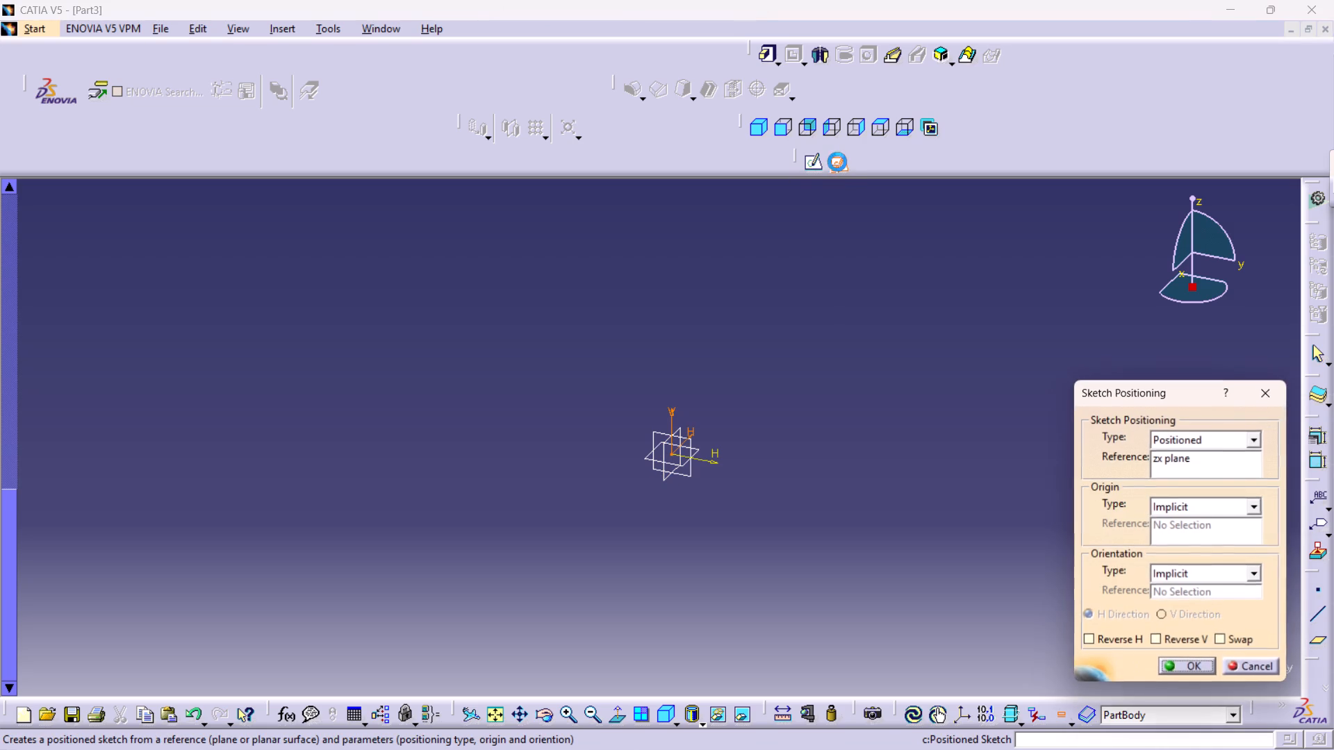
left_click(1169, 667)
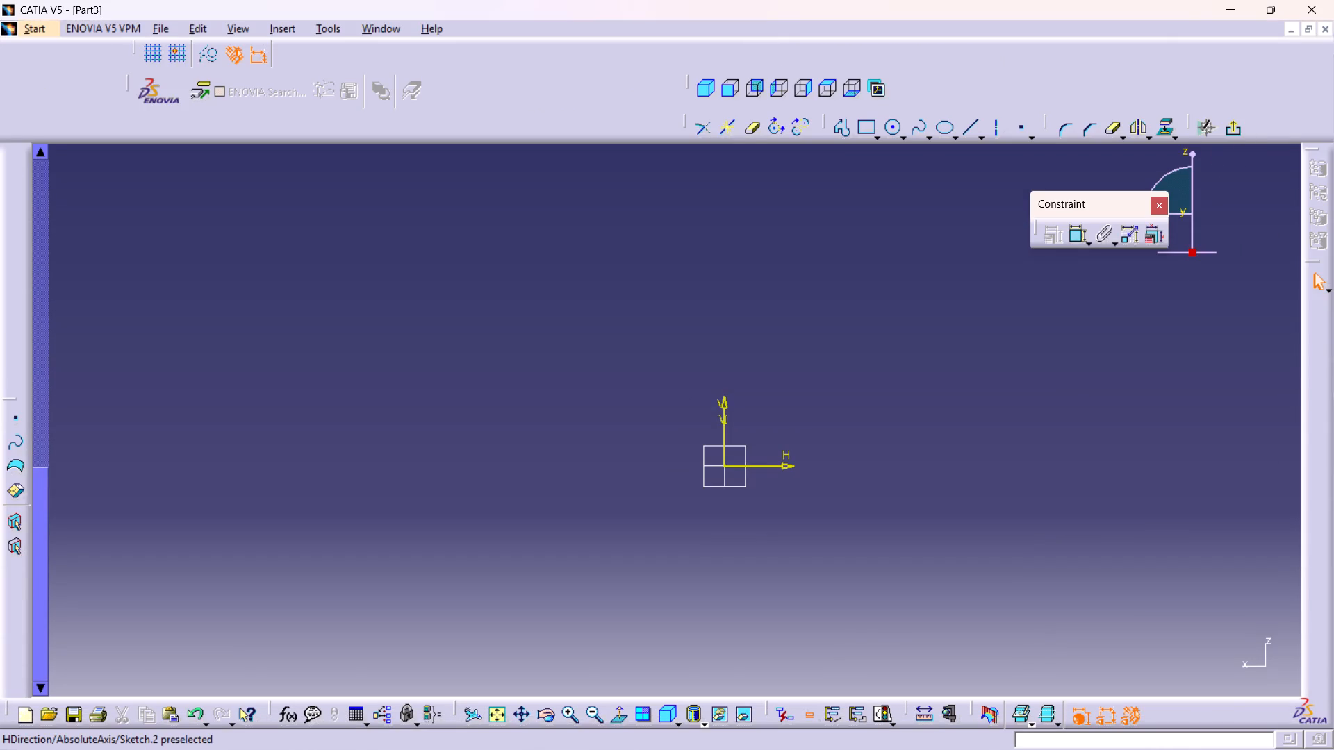
Undo the new zx-plane sketch and the leftover yz-plane sketch, back to the empty part.
key("ctrl+z")
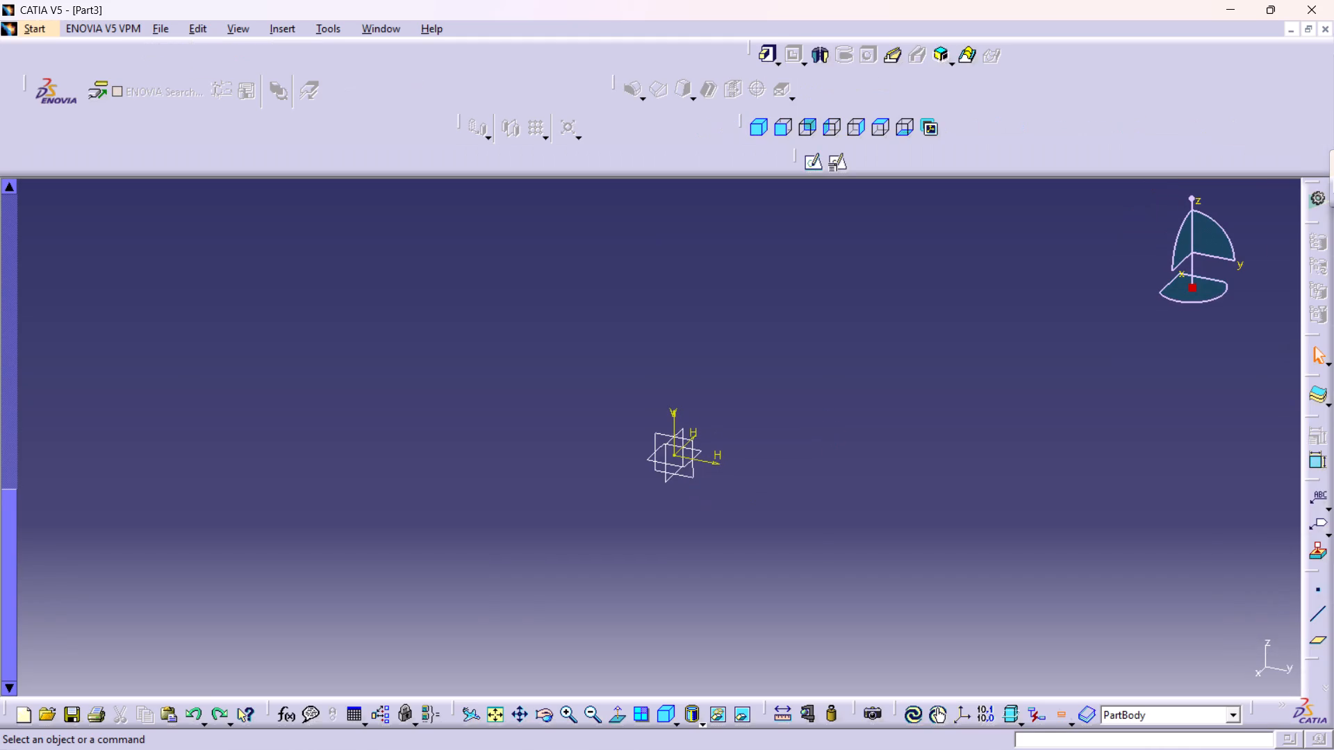
key("ctrl+z")
key("ctrl+z")
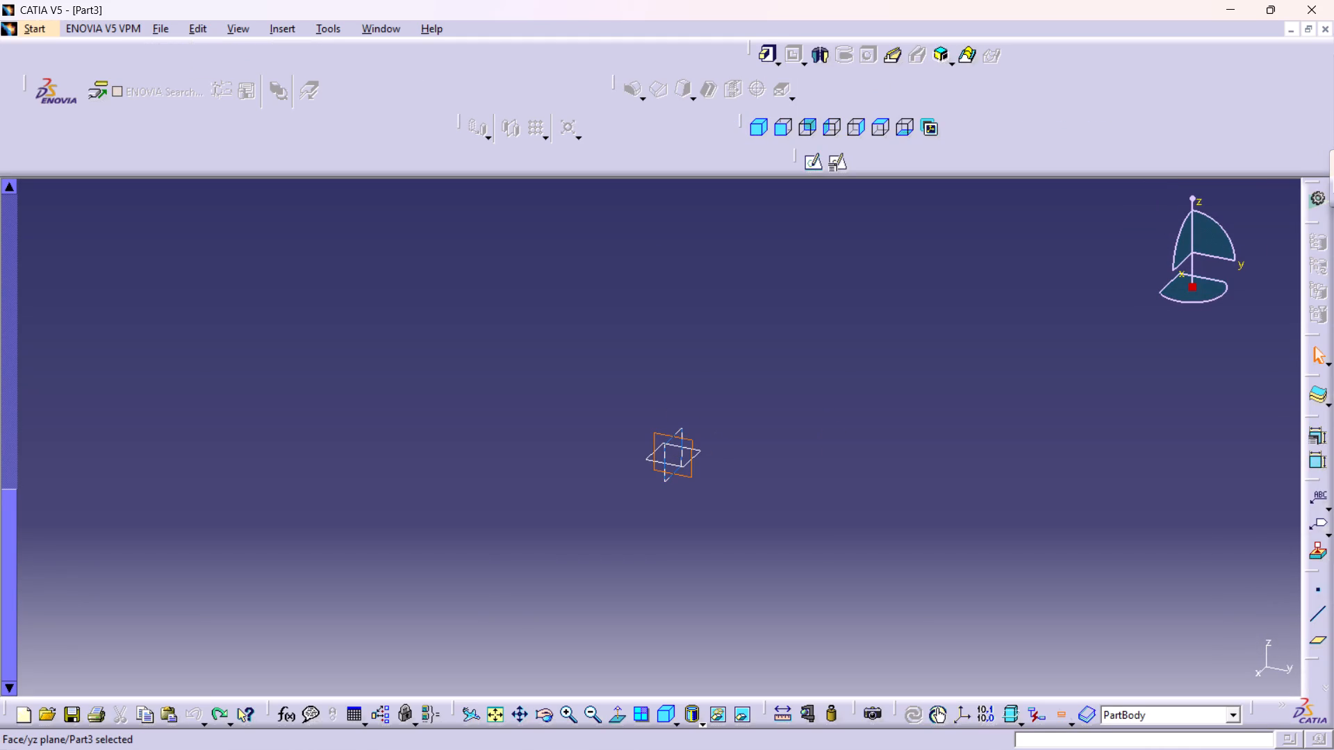
Create a positioned sketch on the zx plane of the empty part, accepting the proposed positioning.
left_click(668, 481)
left_click(844, 160)
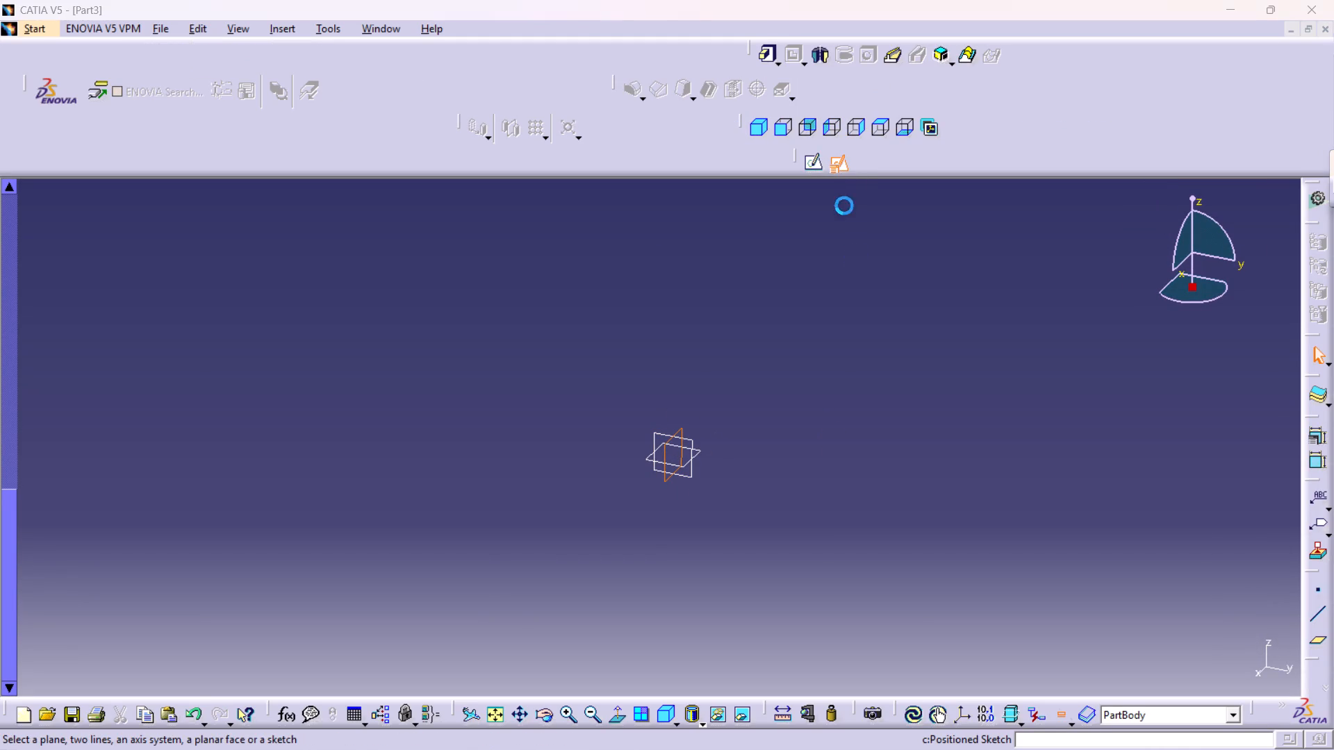
left_click(1171, 667)
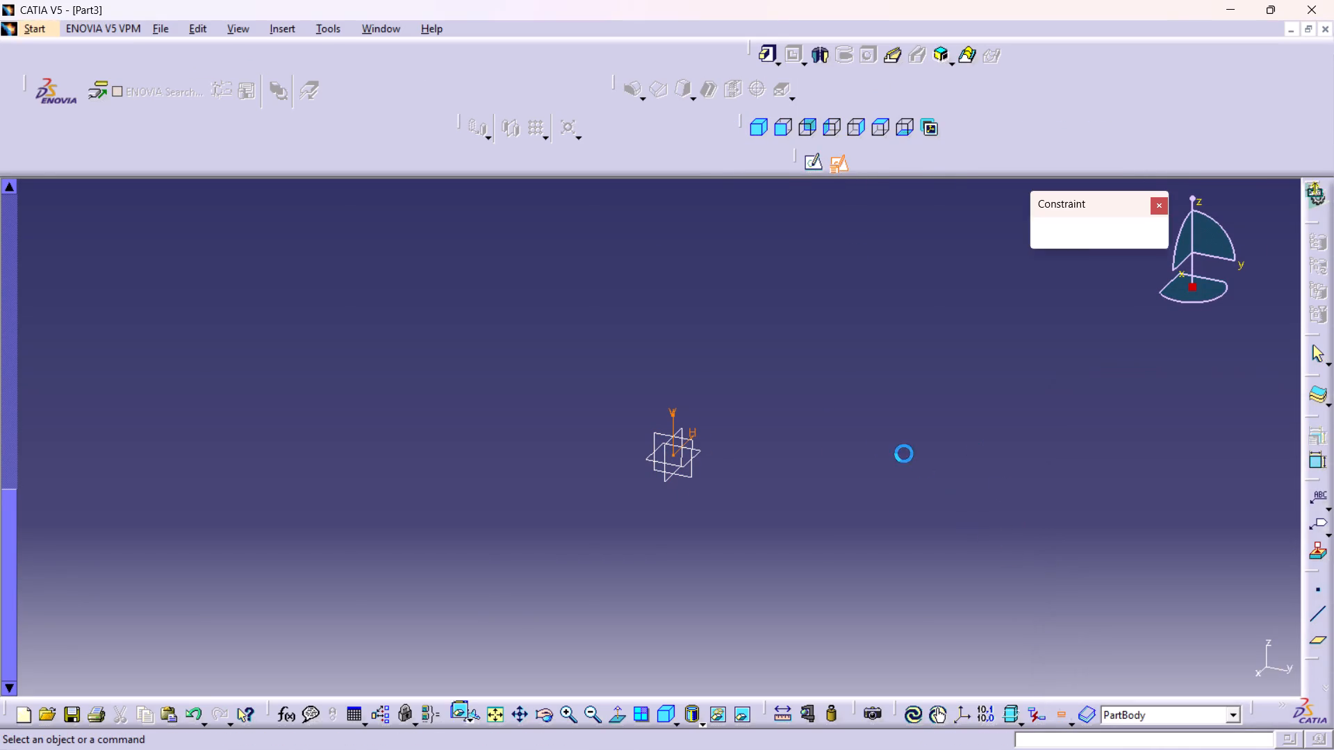
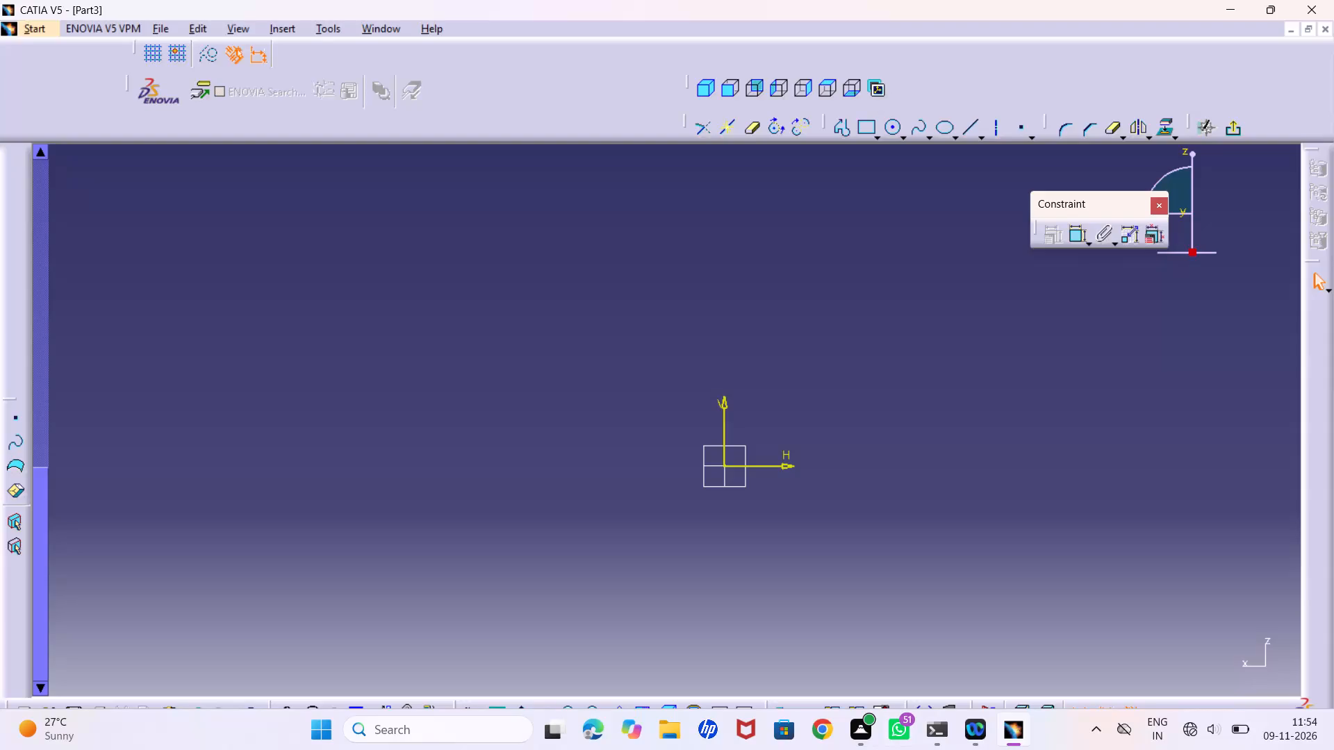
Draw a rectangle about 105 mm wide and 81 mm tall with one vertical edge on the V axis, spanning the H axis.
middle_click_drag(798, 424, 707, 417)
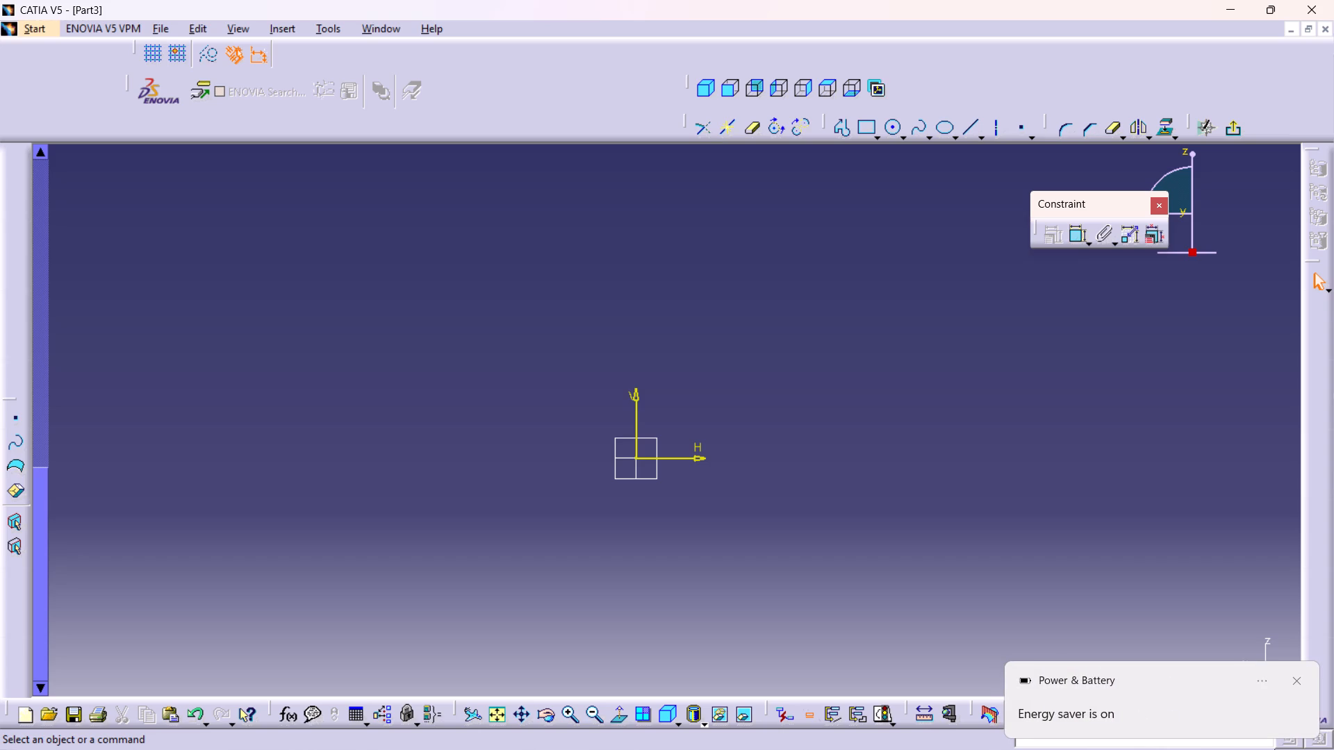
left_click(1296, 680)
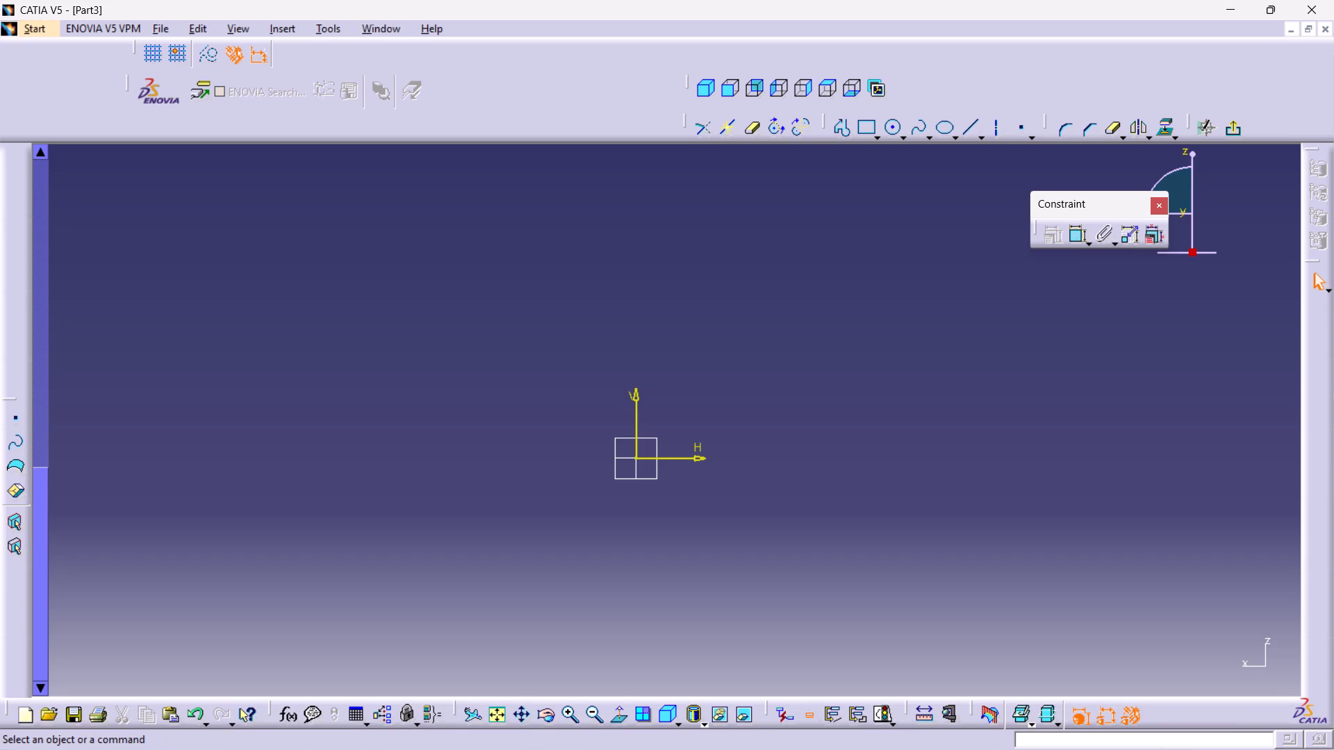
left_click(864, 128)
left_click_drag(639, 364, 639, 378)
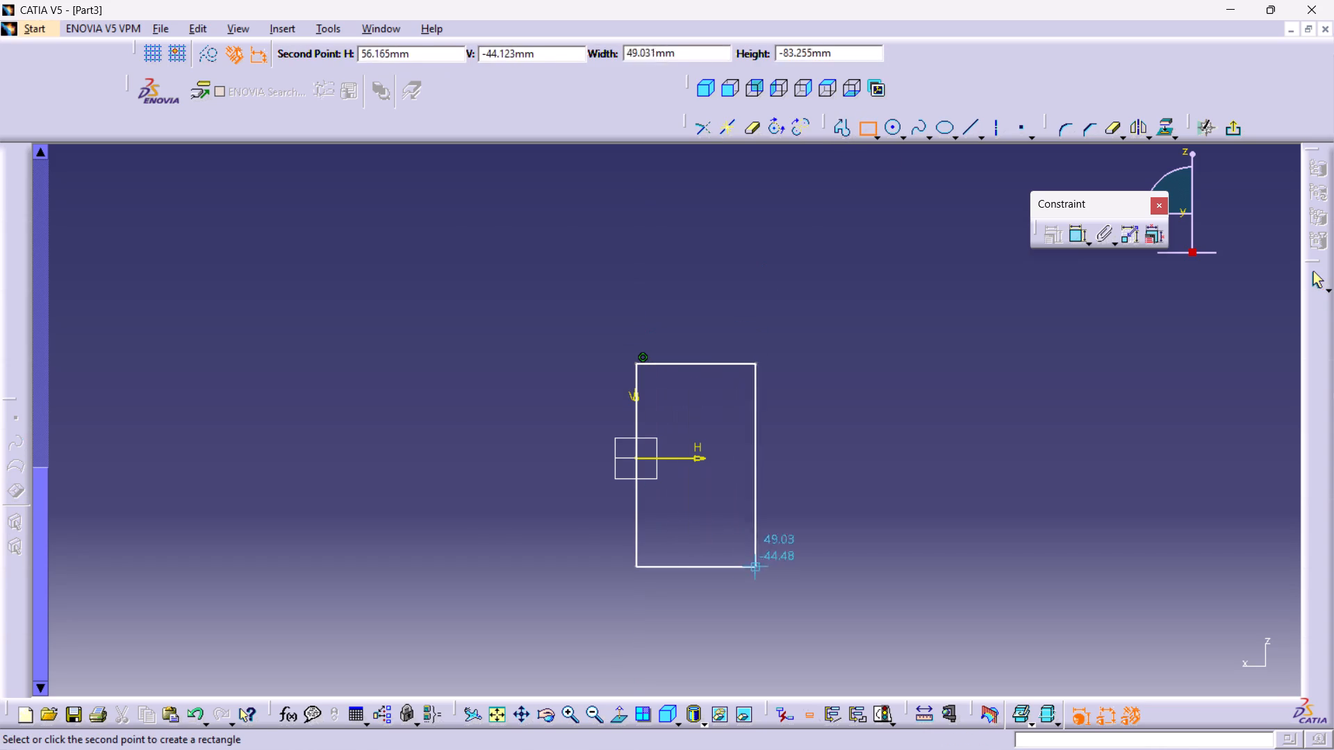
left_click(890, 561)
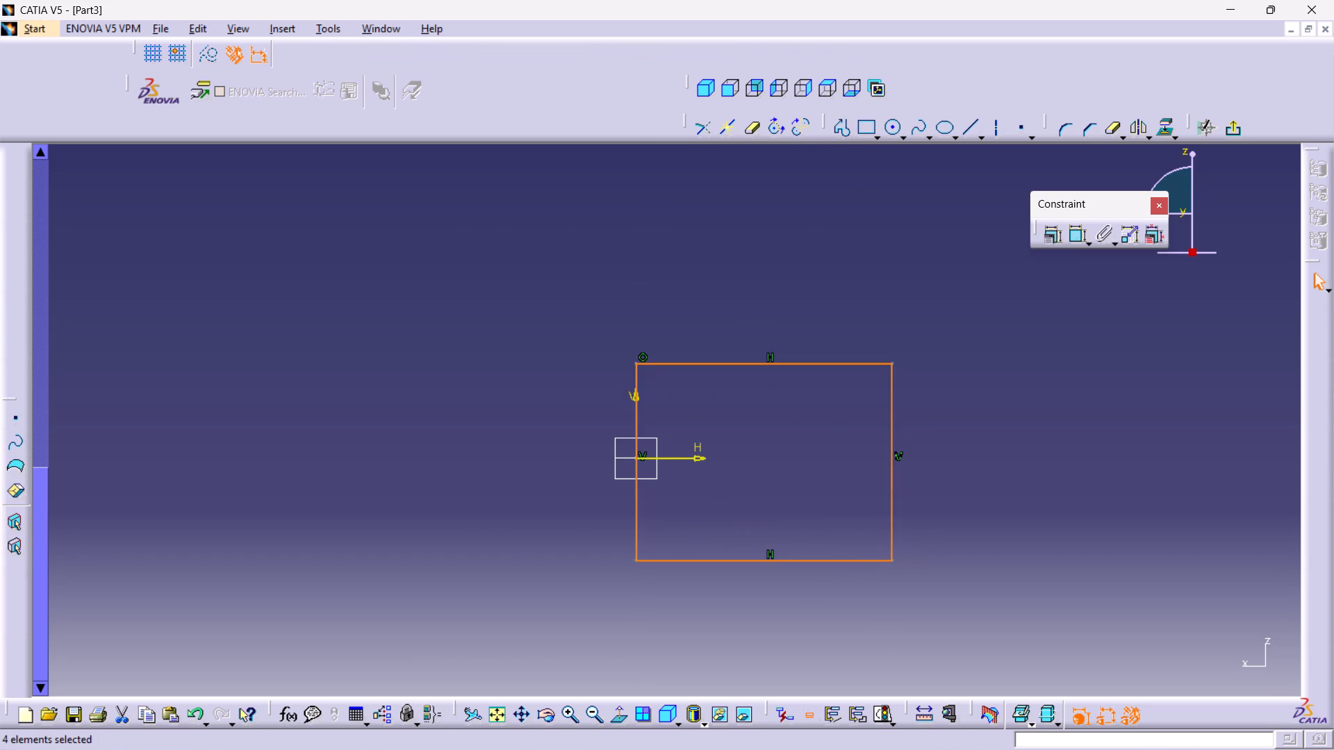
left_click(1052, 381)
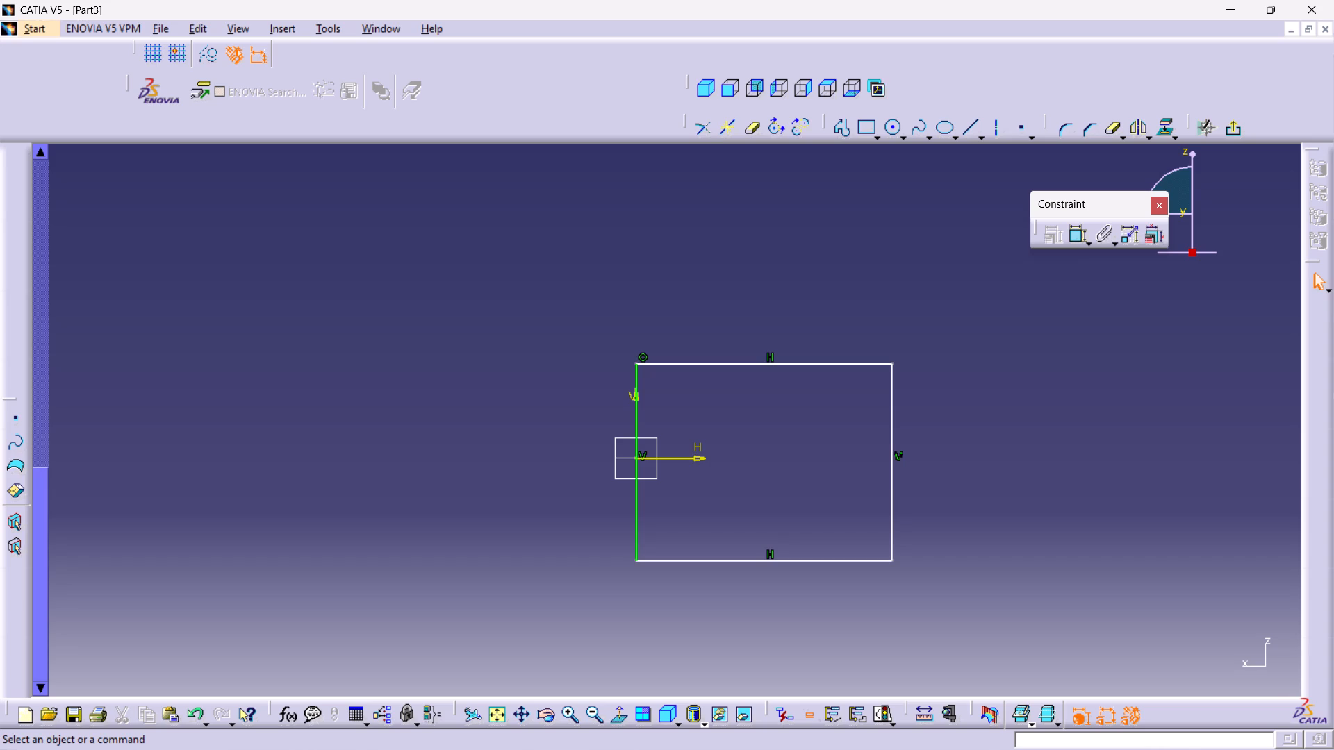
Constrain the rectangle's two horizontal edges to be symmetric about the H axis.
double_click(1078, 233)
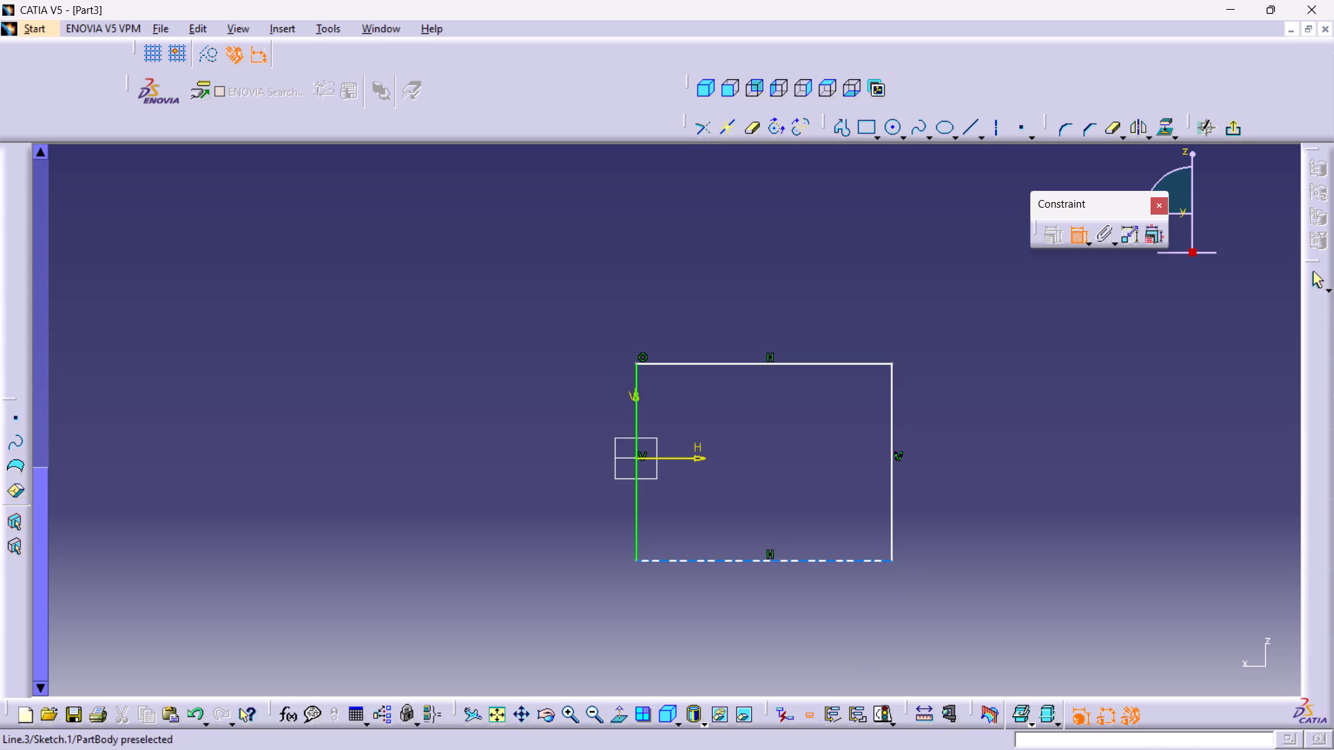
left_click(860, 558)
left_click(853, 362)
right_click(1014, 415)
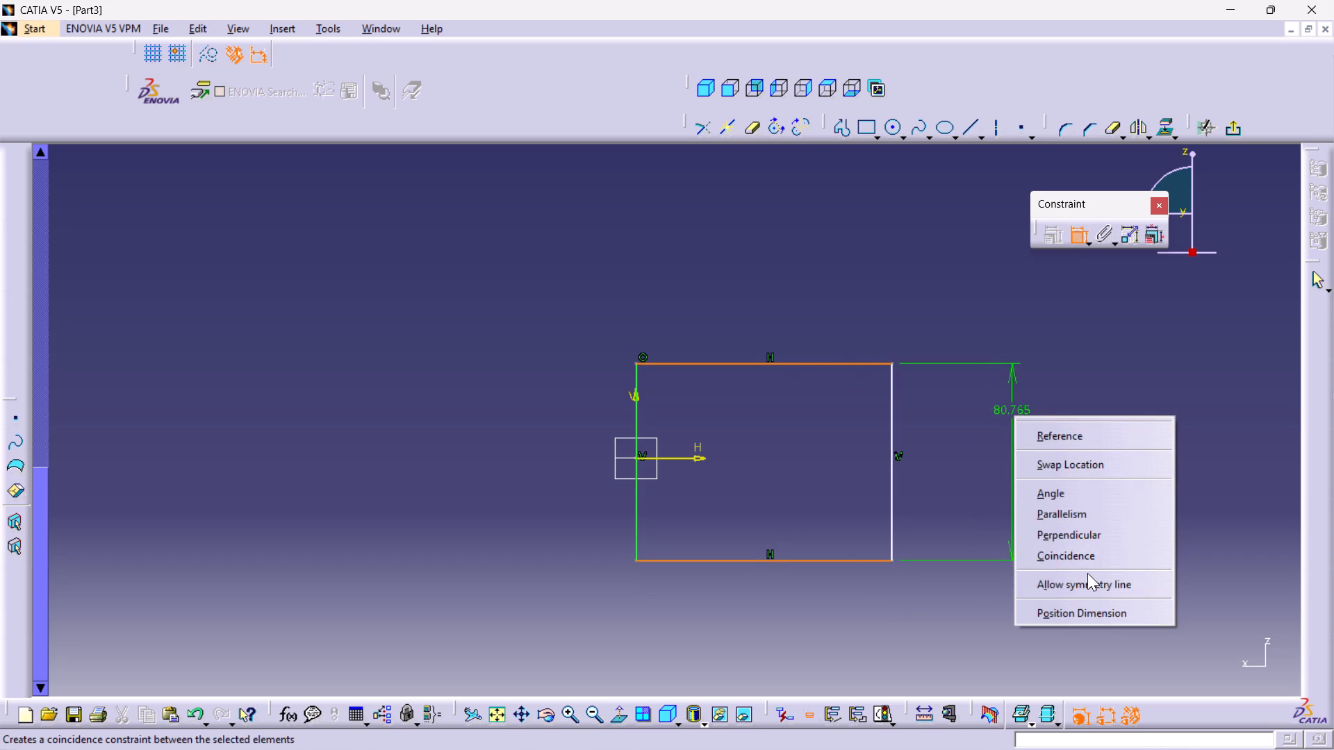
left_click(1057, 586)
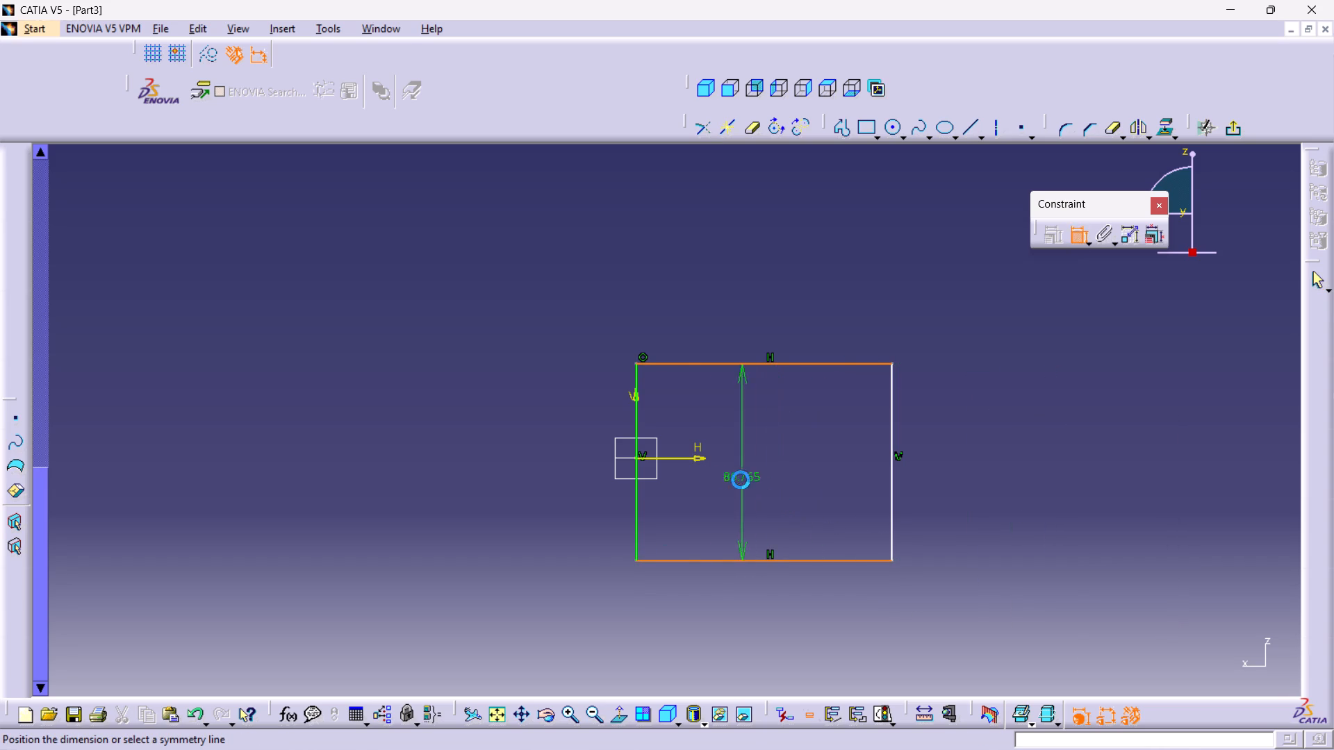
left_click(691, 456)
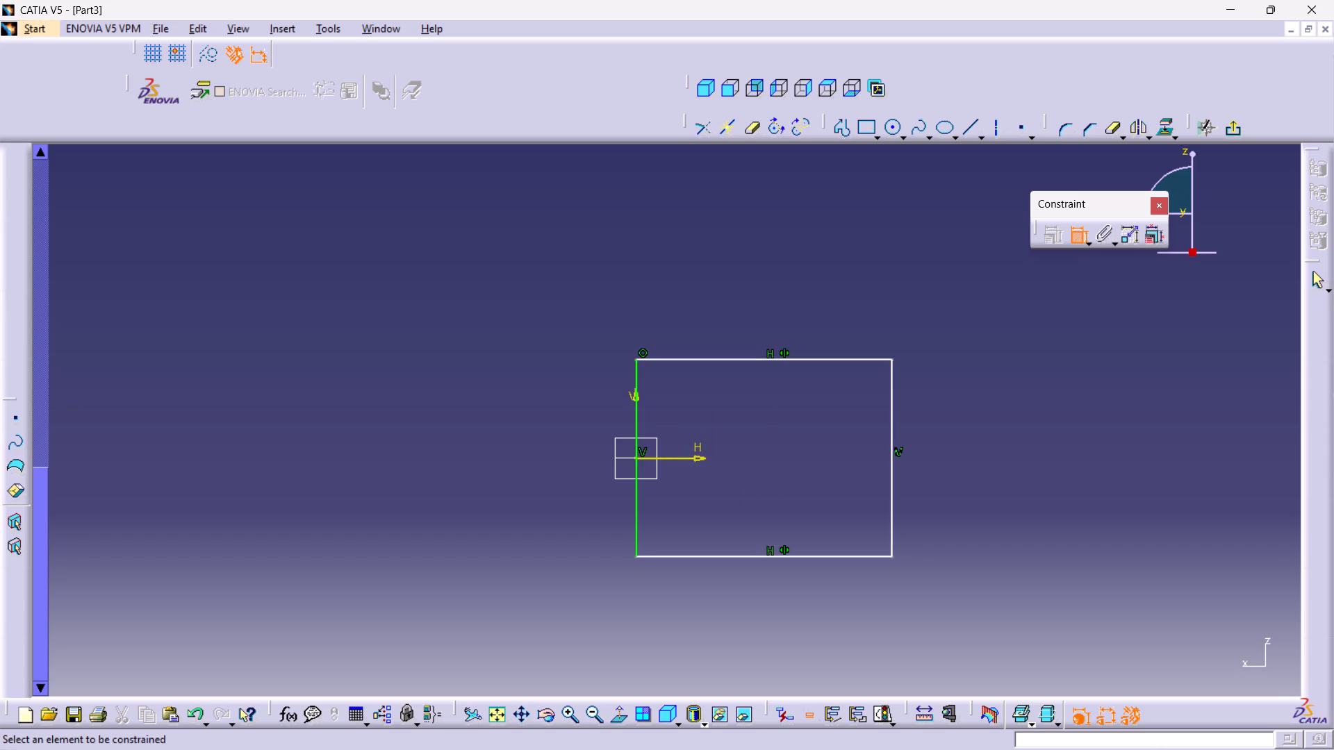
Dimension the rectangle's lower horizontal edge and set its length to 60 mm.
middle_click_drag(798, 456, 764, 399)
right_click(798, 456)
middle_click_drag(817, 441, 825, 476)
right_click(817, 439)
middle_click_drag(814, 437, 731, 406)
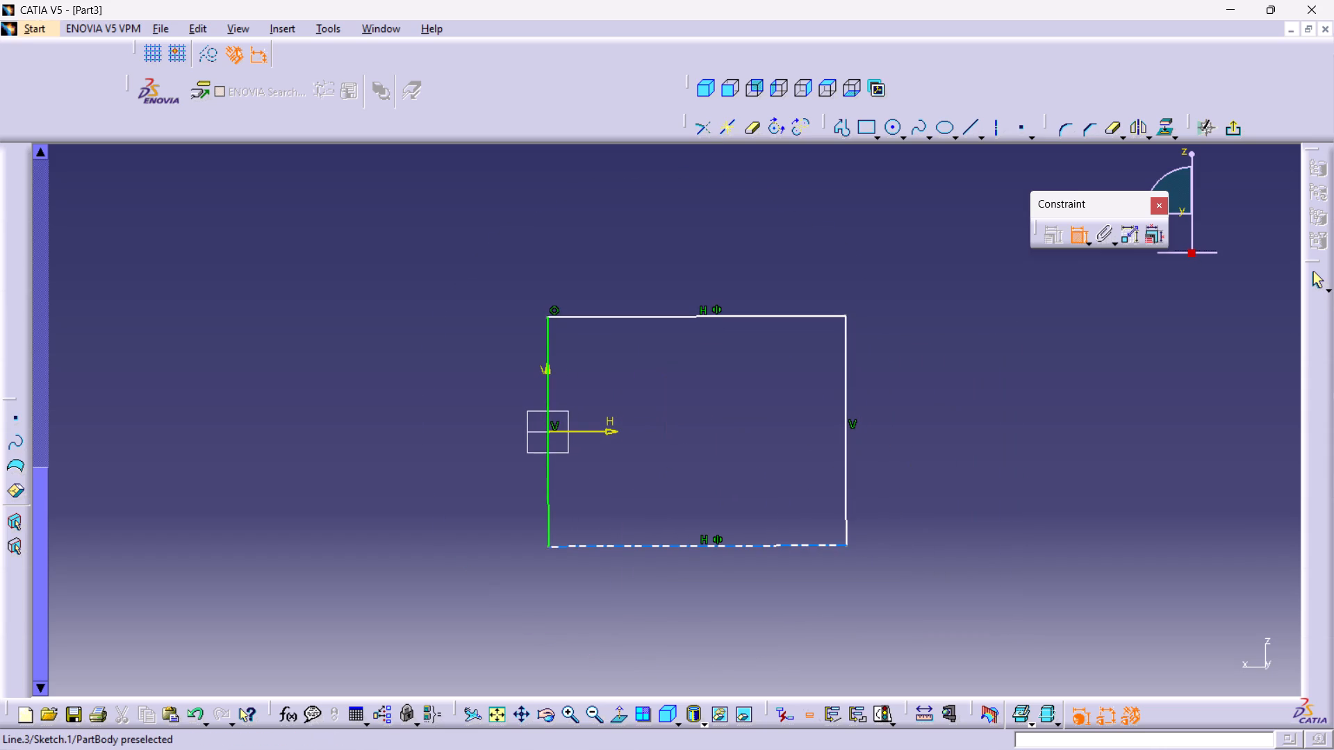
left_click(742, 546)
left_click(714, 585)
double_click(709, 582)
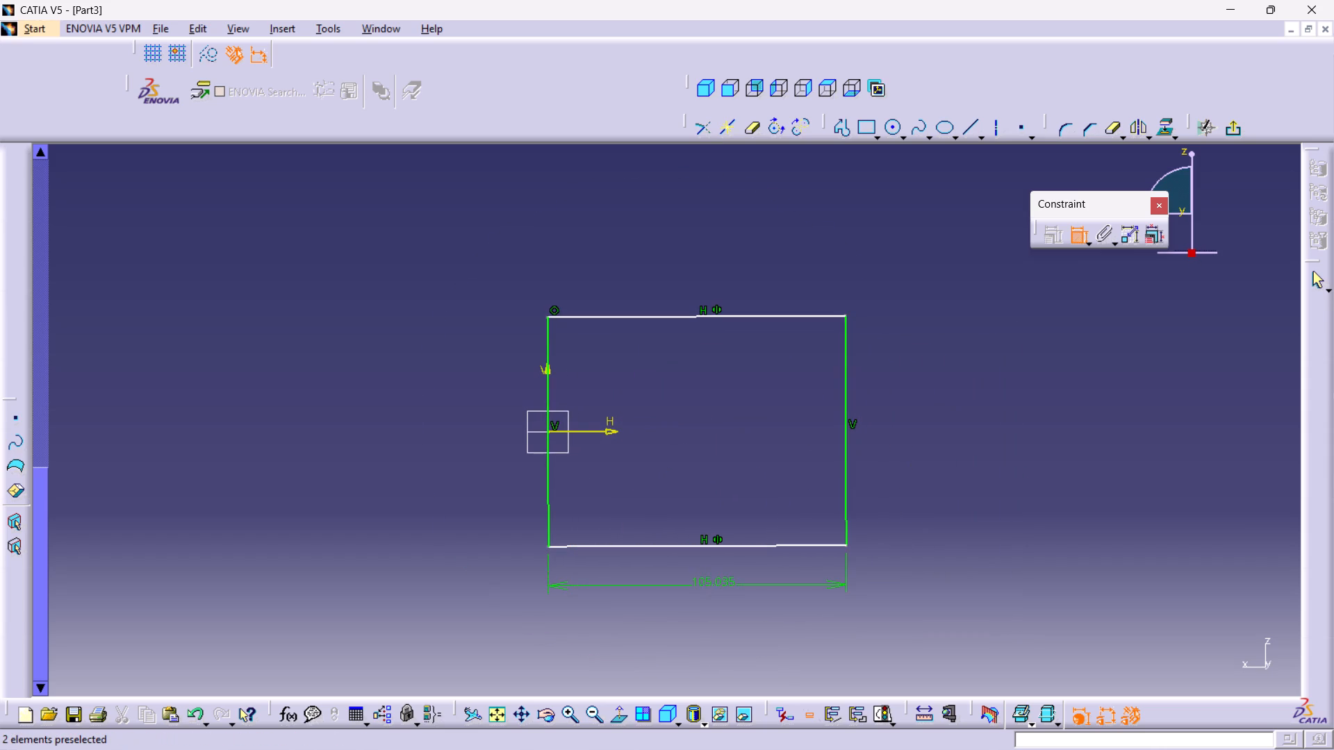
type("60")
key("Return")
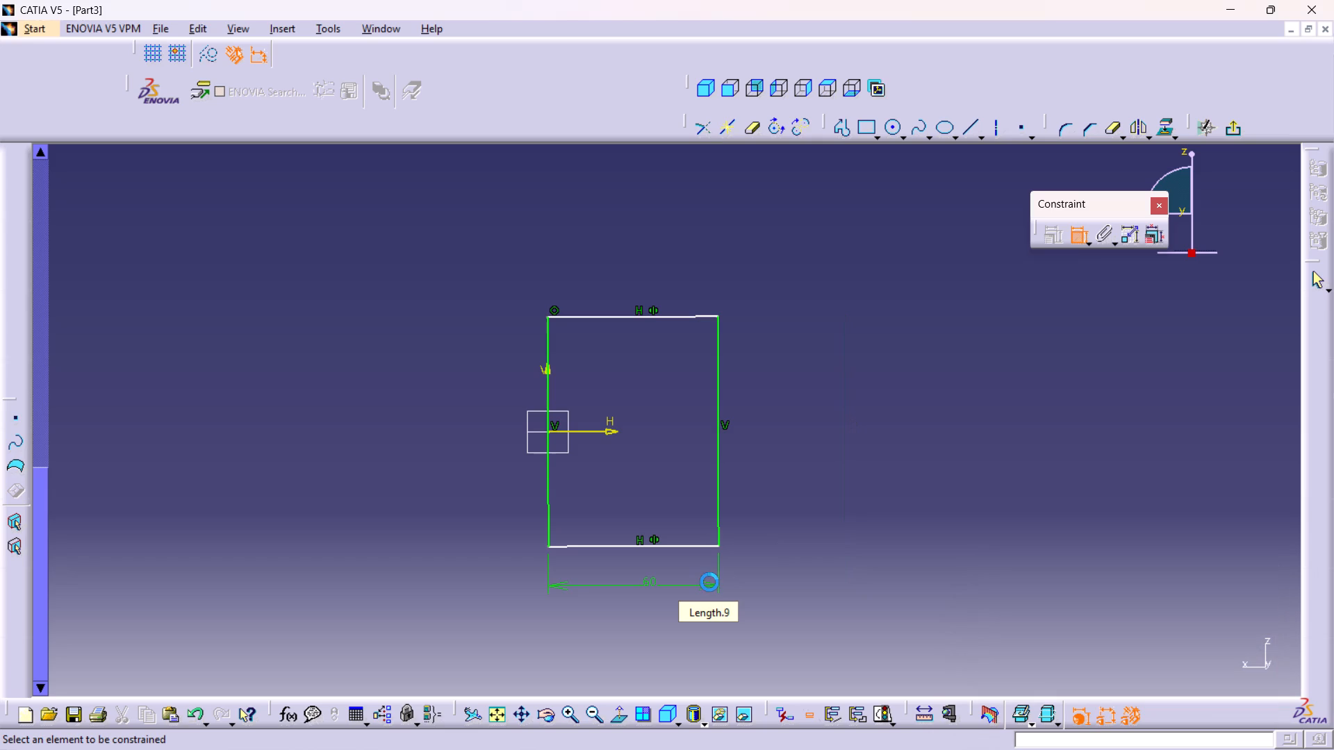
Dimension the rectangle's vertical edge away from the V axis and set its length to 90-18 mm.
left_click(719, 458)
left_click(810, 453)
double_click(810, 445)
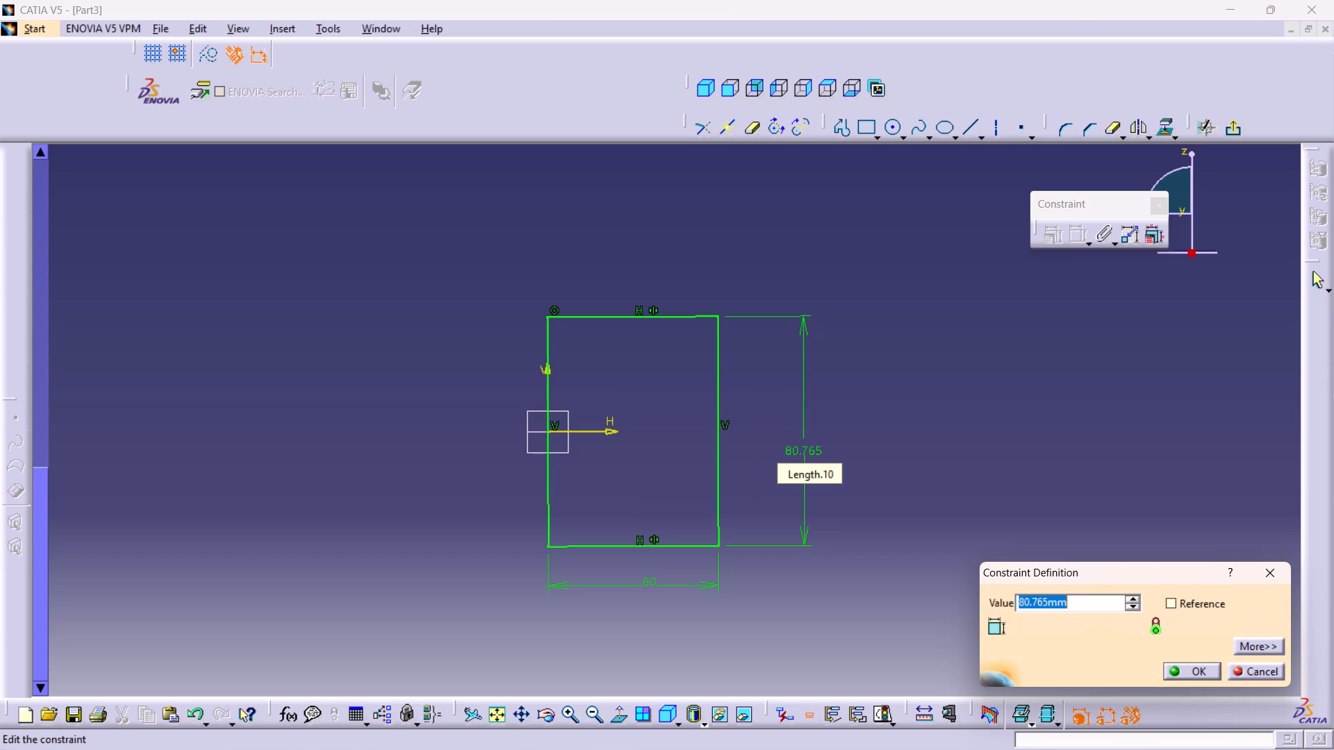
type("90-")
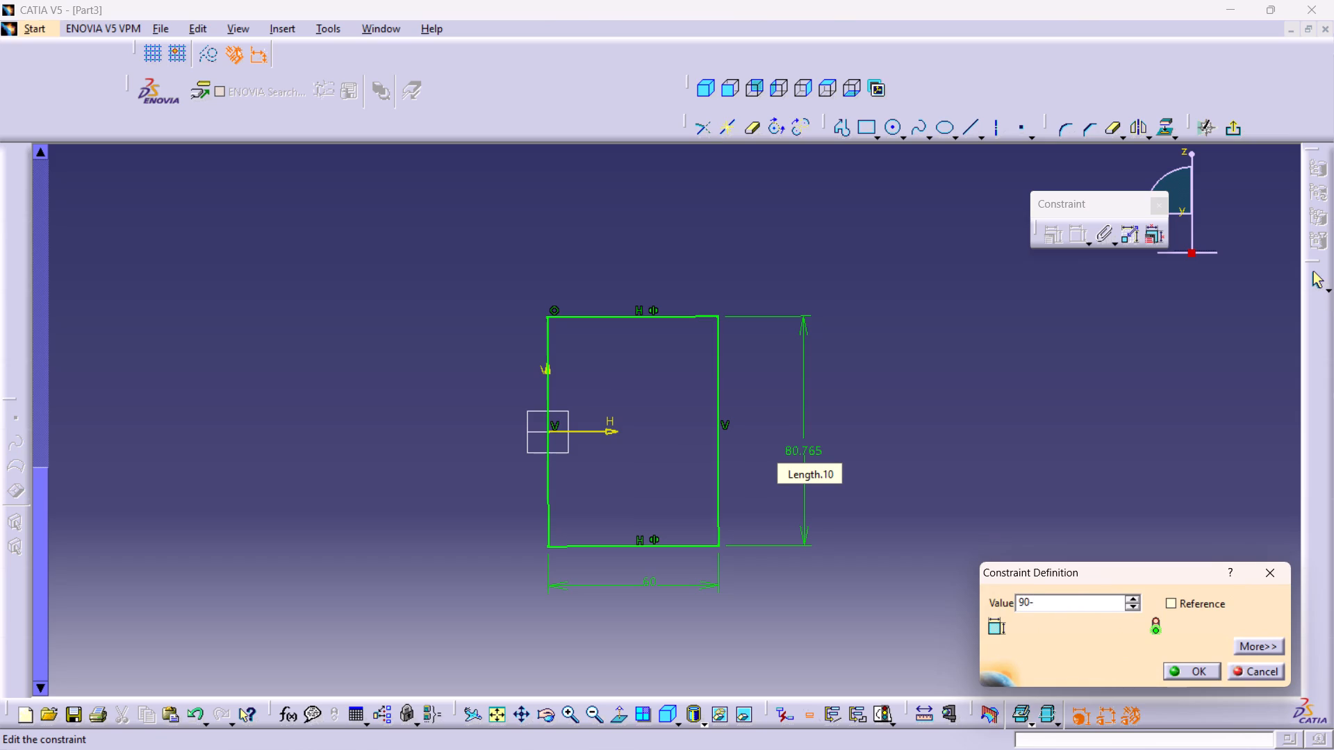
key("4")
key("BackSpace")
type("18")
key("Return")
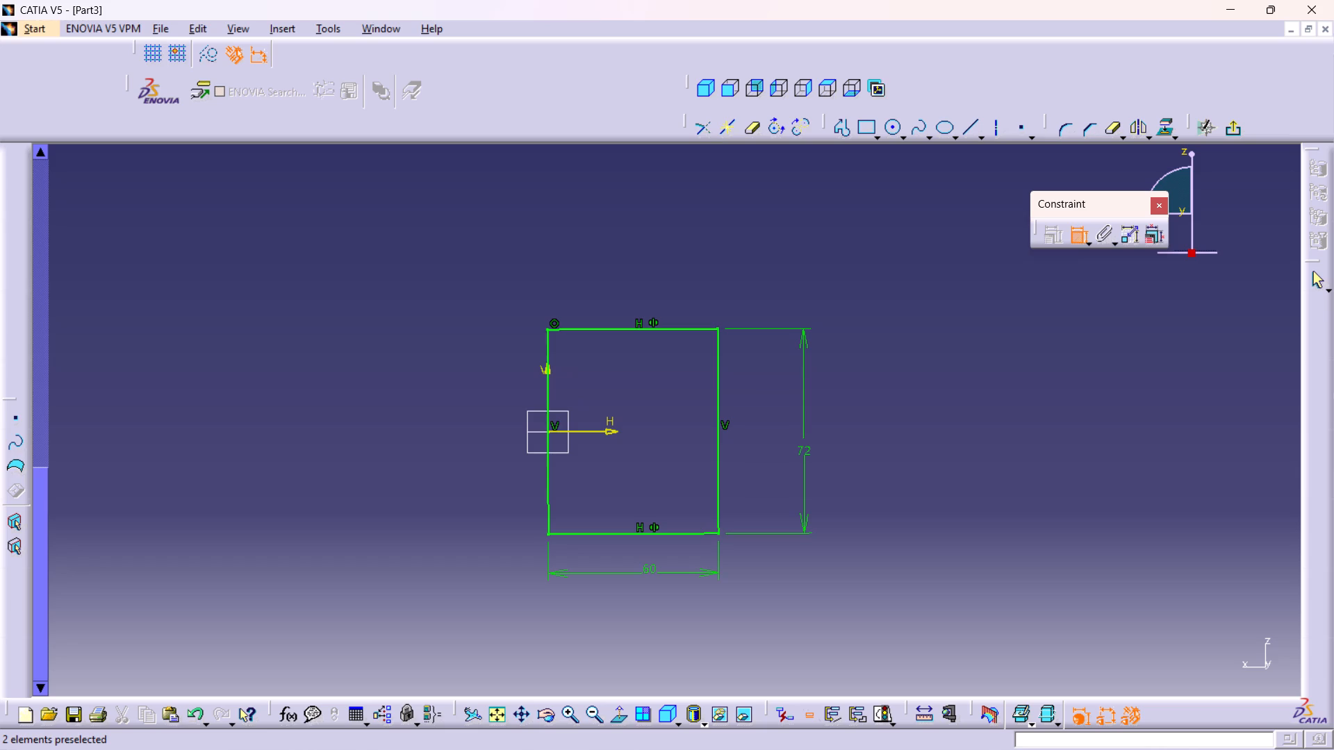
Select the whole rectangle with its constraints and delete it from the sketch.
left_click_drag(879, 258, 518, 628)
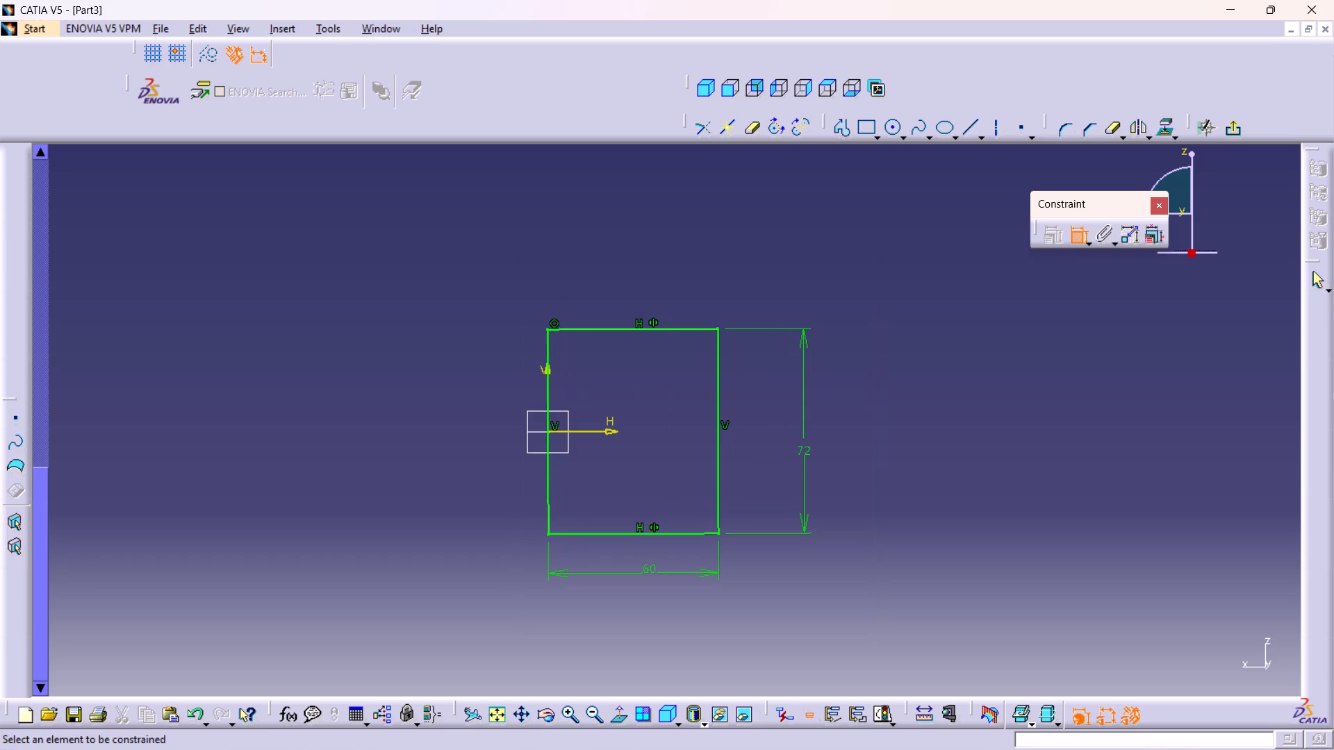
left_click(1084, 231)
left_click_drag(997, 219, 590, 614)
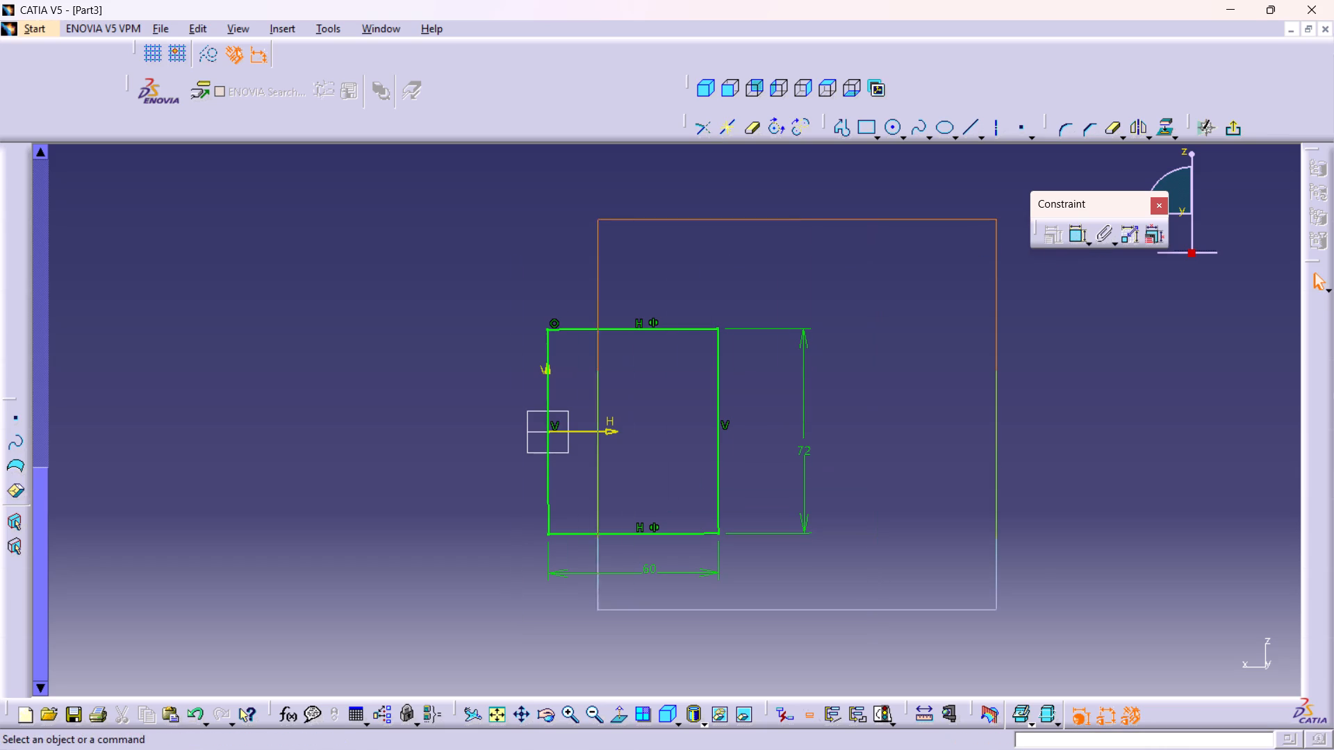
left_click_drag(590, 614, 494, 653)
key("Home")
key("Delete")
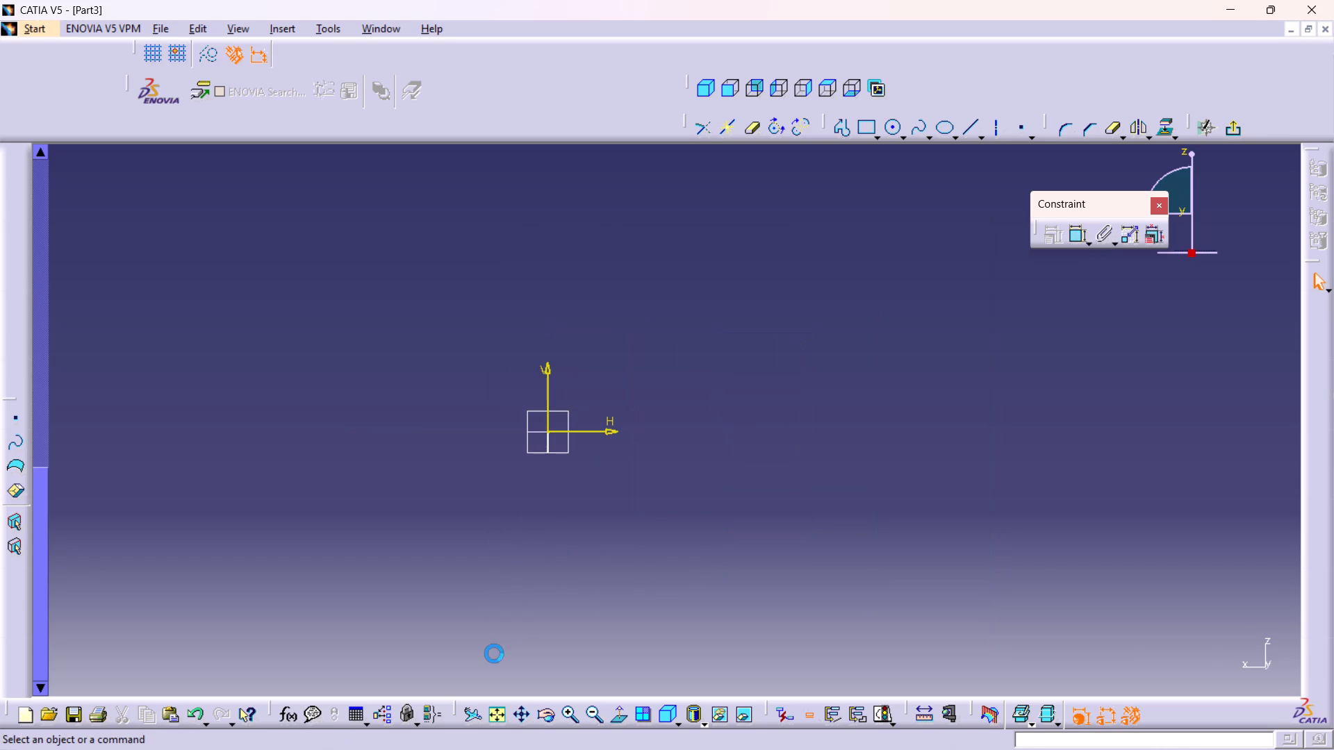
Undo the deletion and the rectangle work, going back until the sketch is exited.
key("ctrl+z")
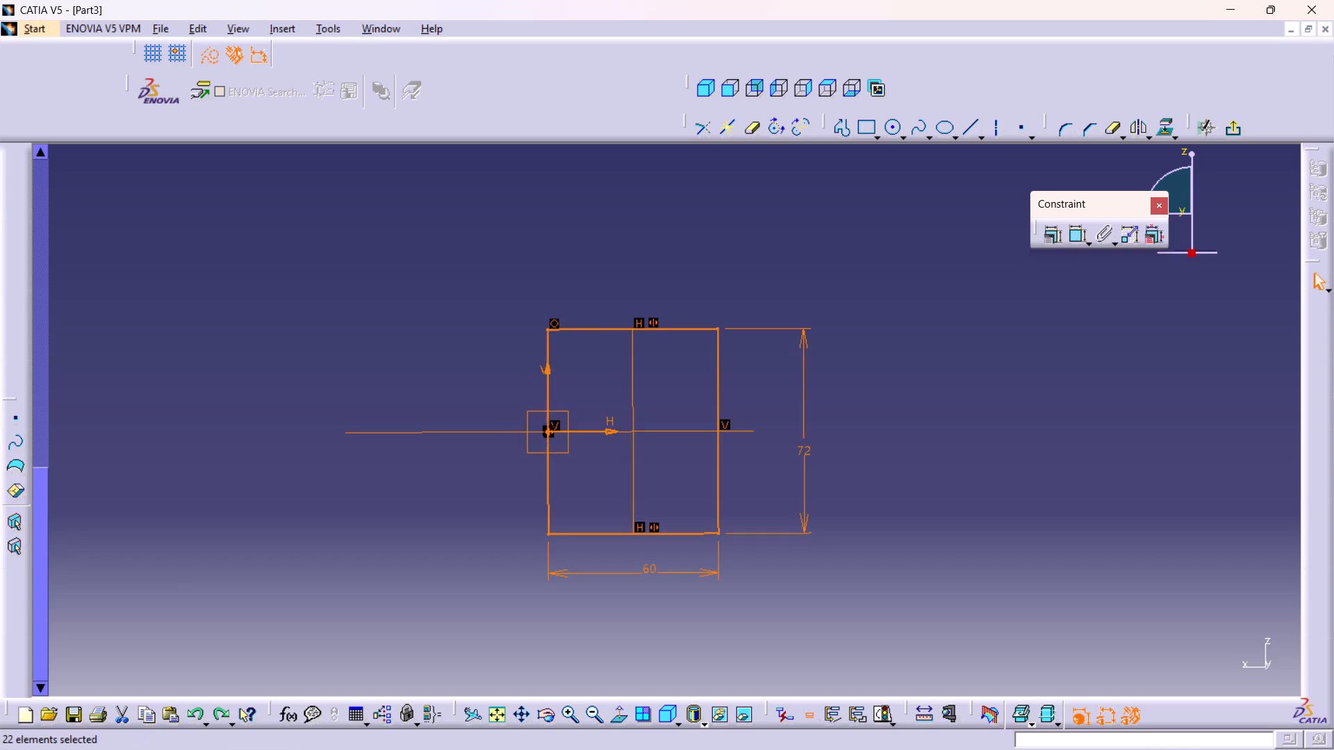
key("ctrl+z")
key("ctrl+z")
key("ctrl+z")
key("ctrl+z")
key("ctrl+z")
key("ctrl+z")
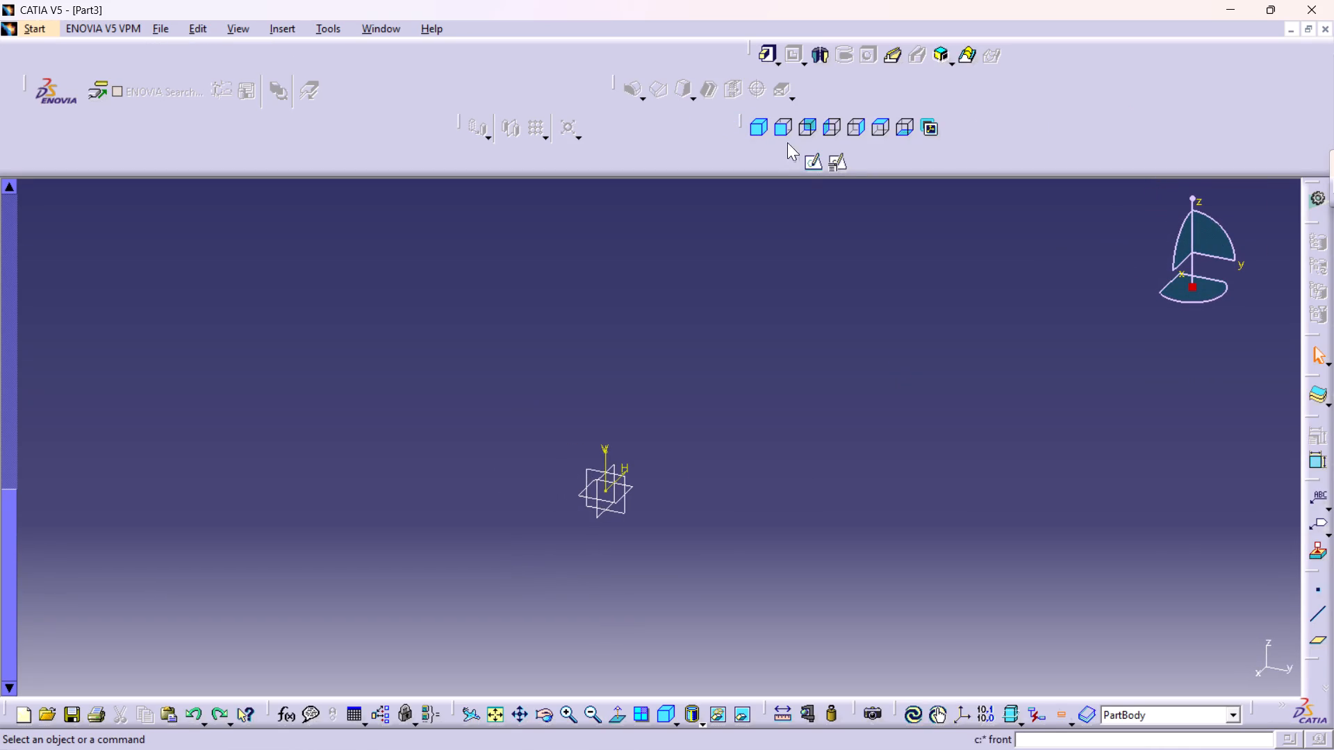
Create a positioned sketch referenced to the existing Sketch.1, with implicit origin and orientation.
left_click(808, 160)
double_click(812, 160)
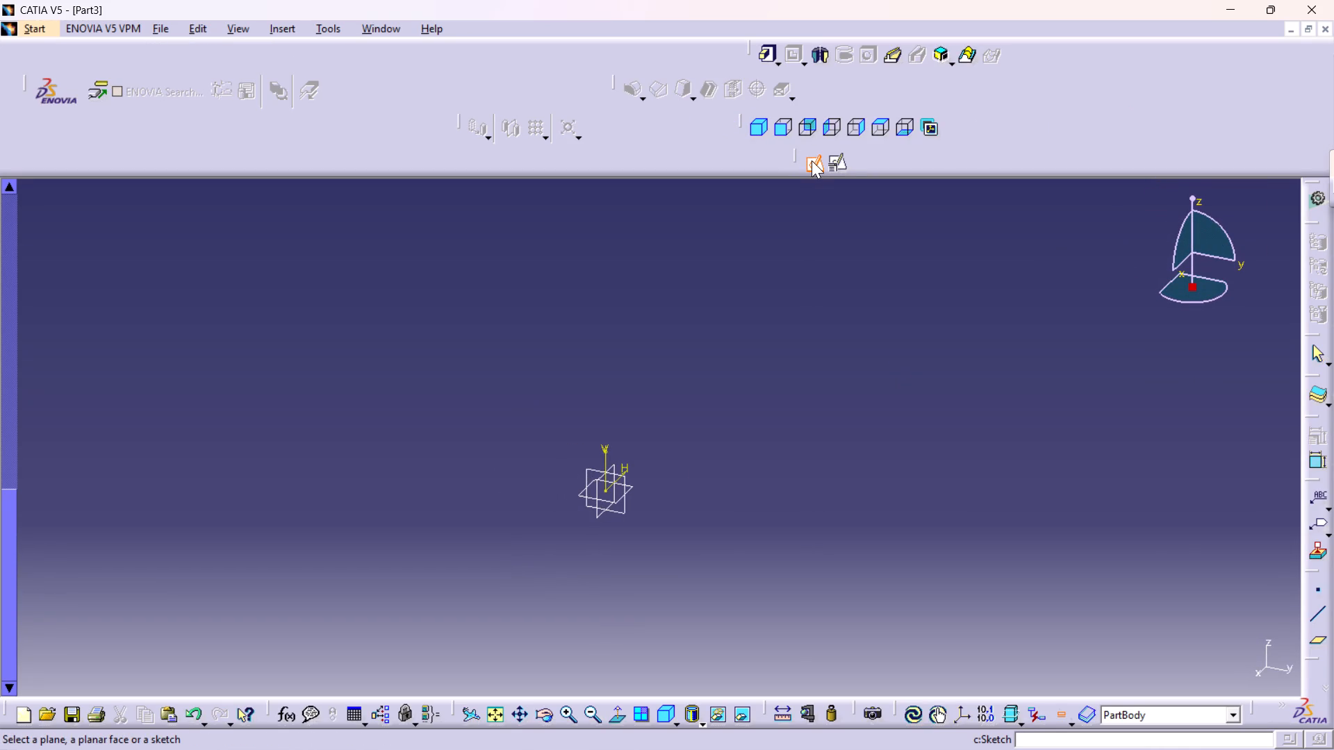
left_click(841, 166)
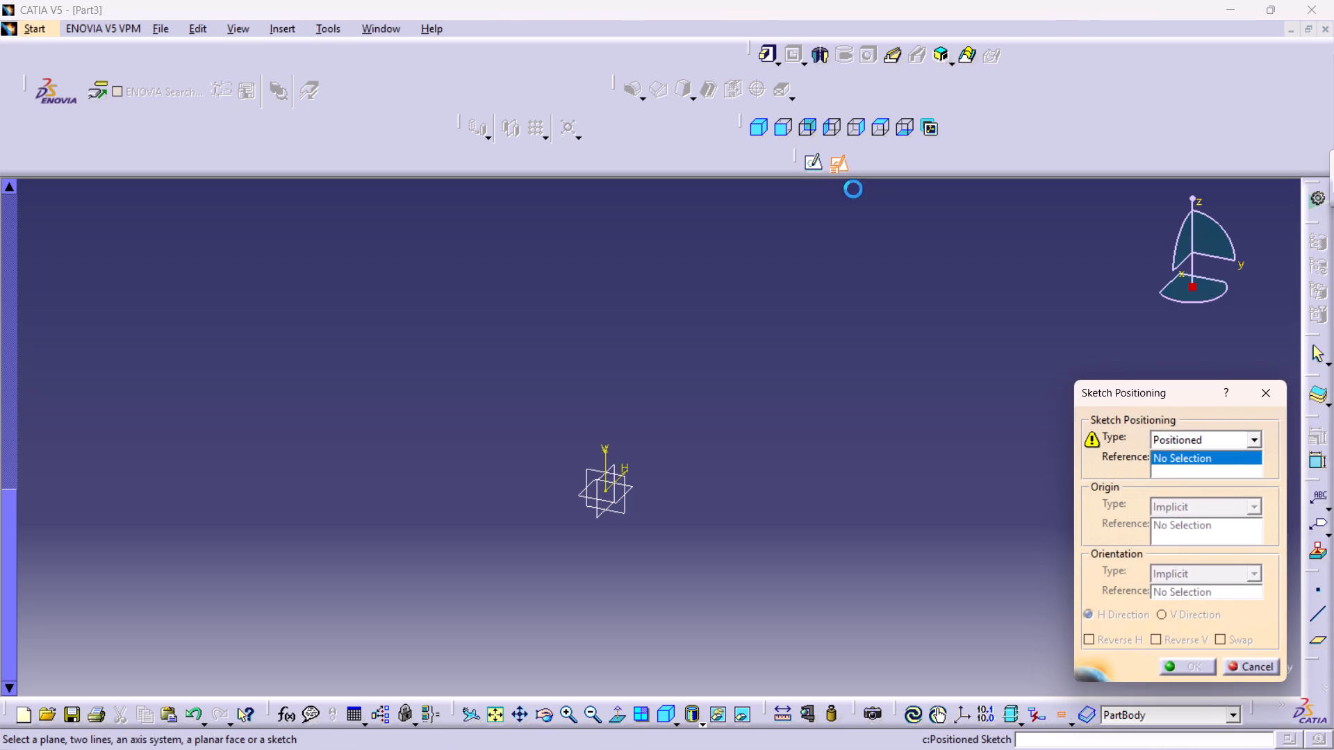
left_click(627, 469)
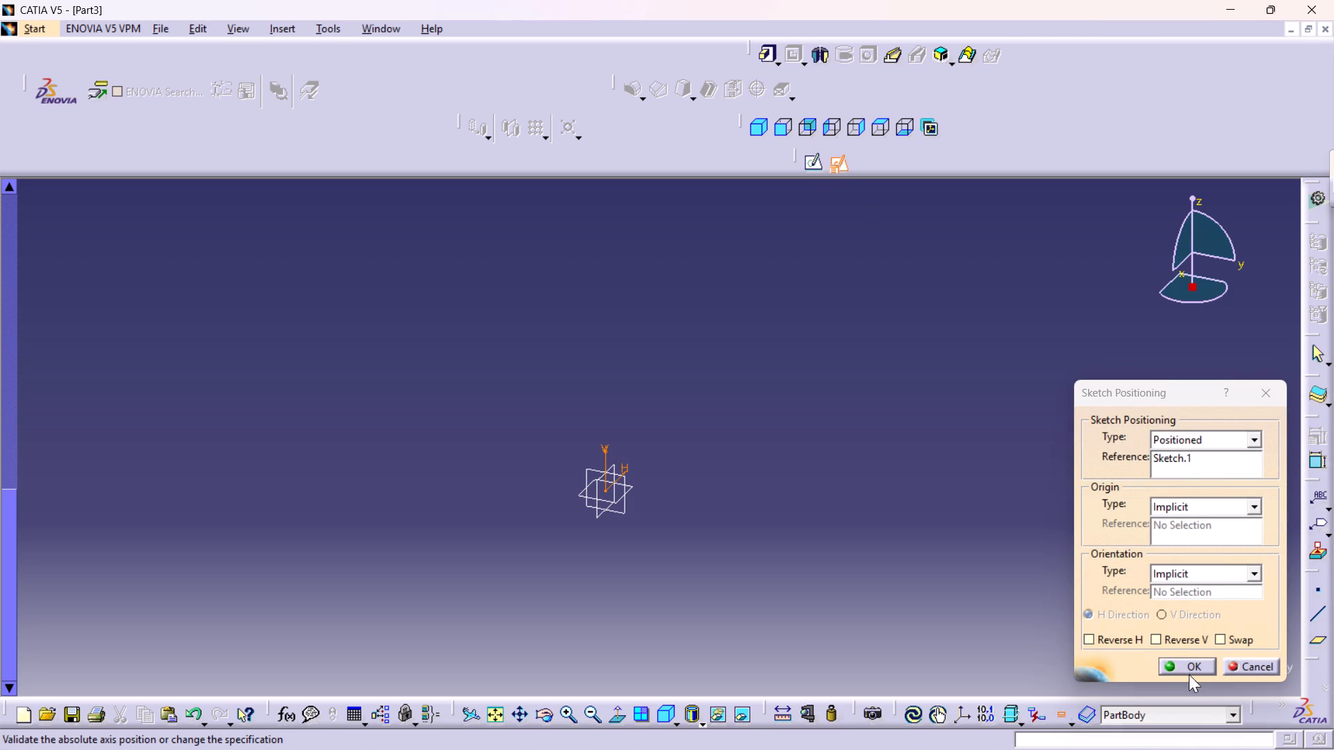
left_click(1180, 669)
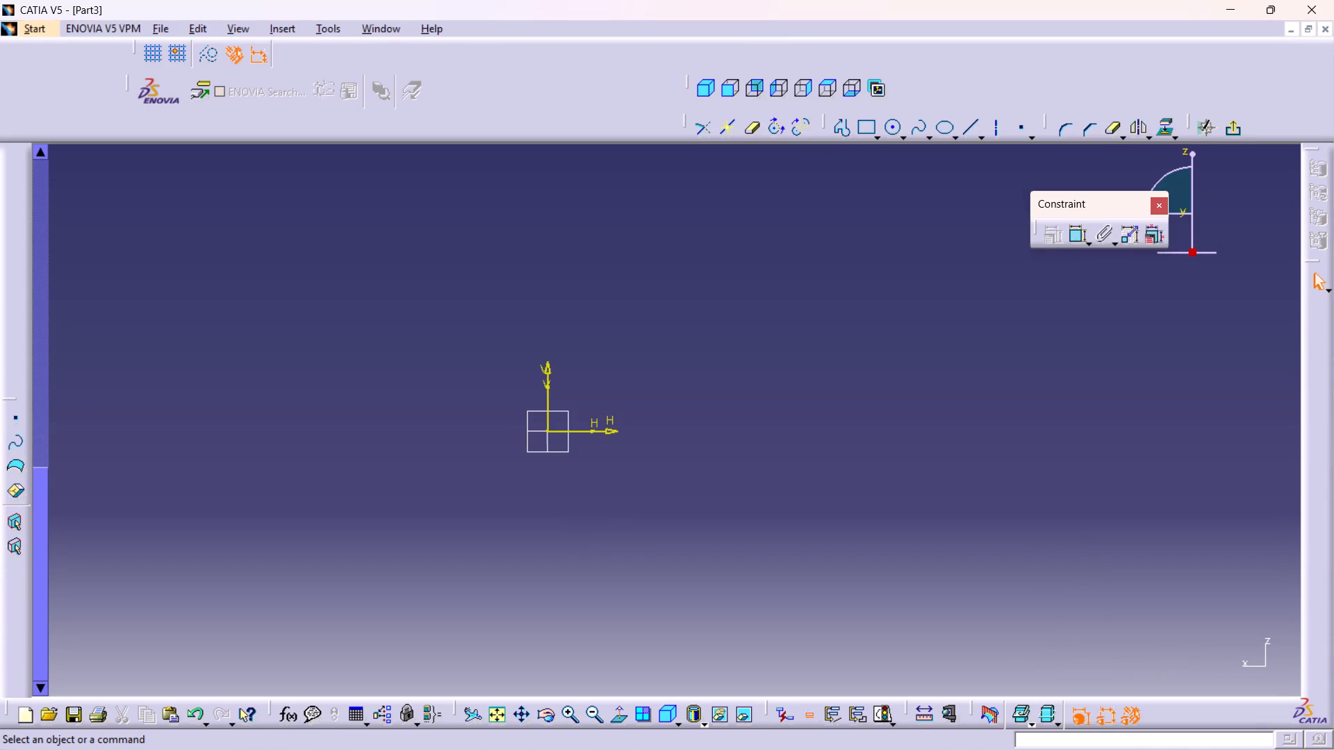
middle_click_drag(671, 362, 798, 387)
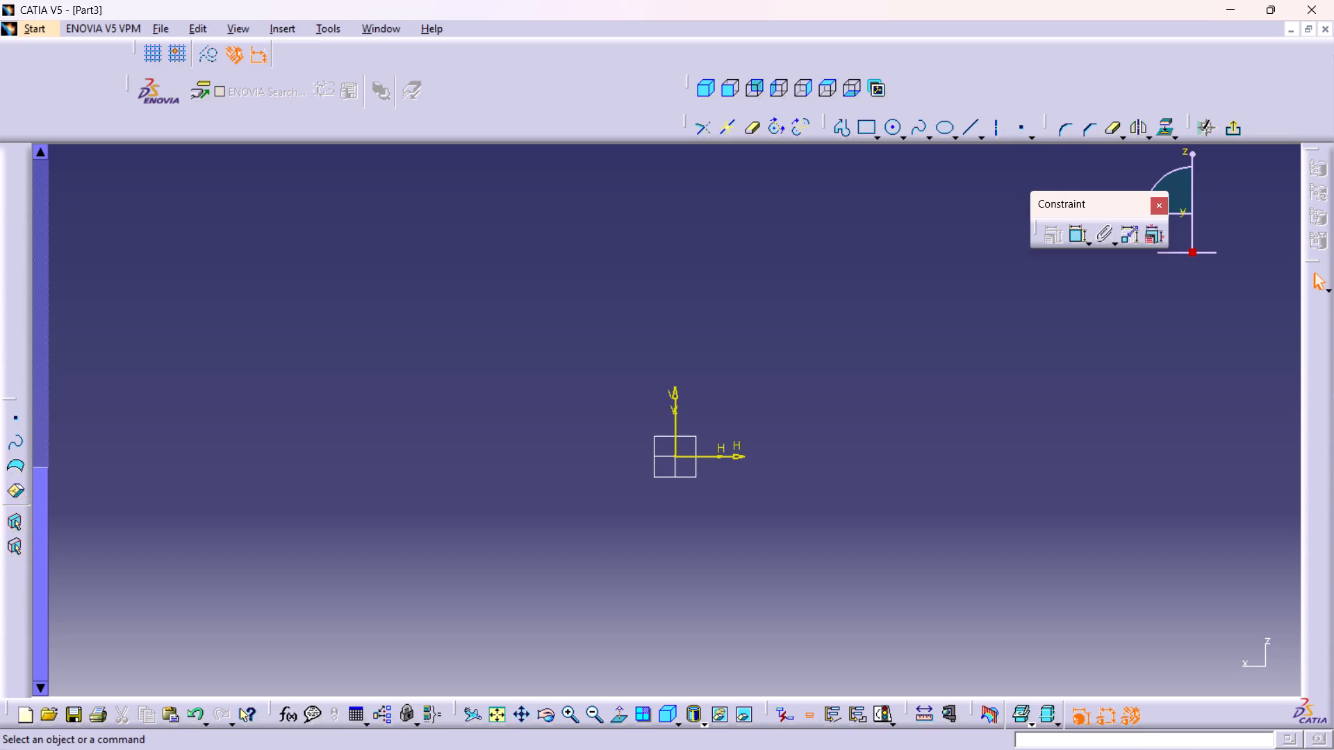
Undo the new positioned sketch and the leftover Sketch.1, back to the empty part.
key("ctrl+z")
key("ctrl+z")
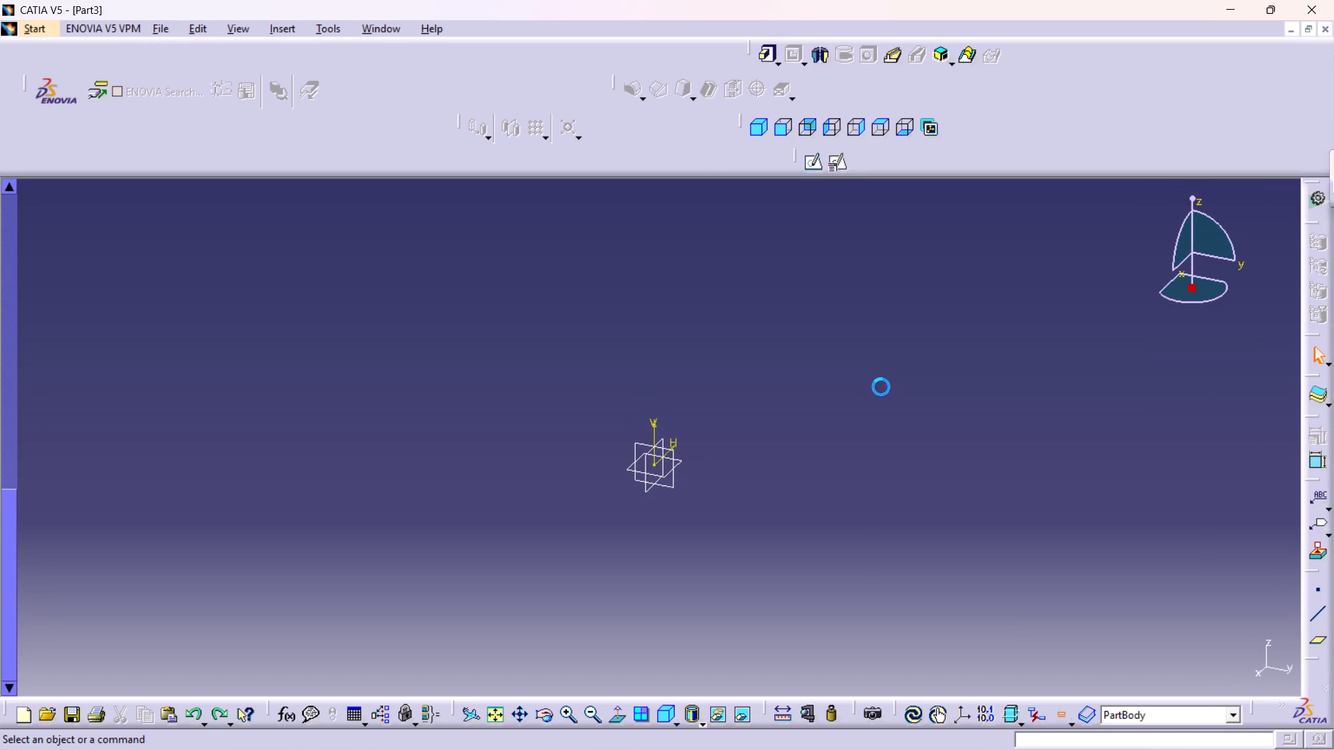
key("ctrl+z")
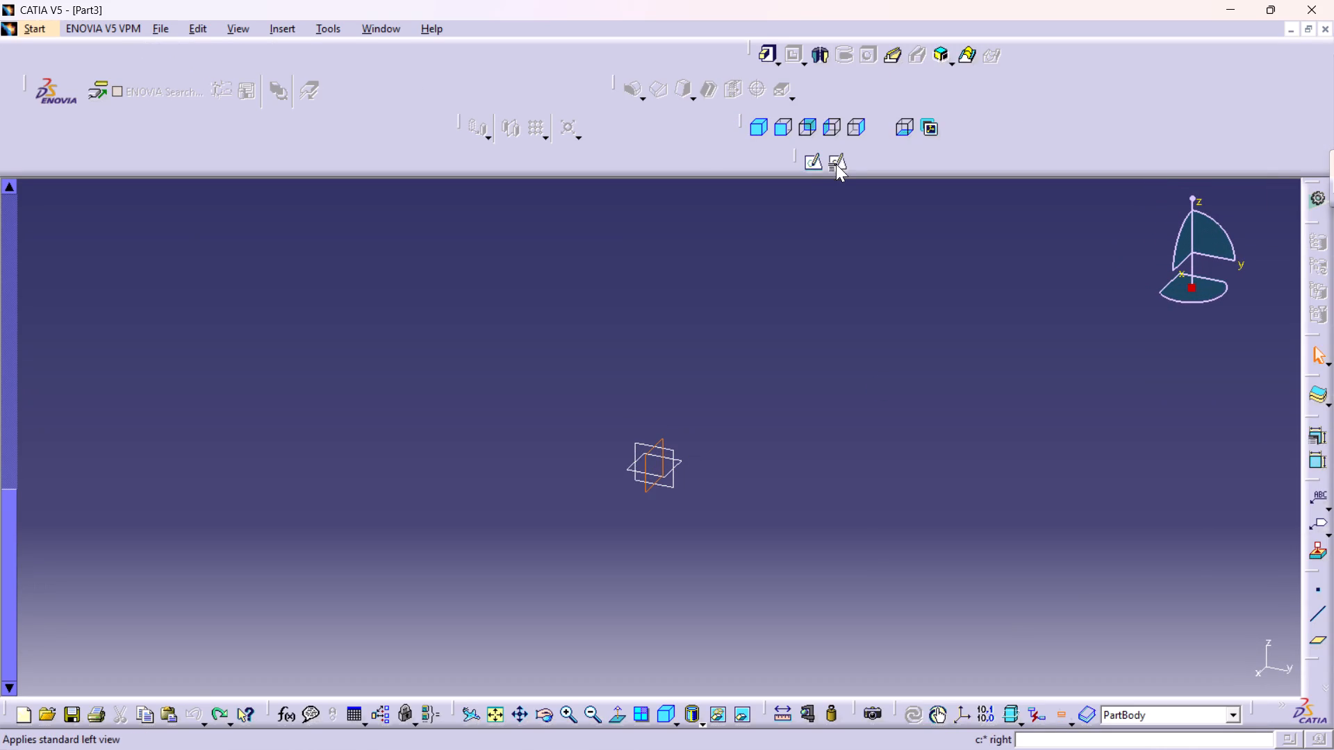
Create a positioned sketch on the zx plane, accepting the proposed positioning.
left_click(836, 164)
left_click(1176, 661)
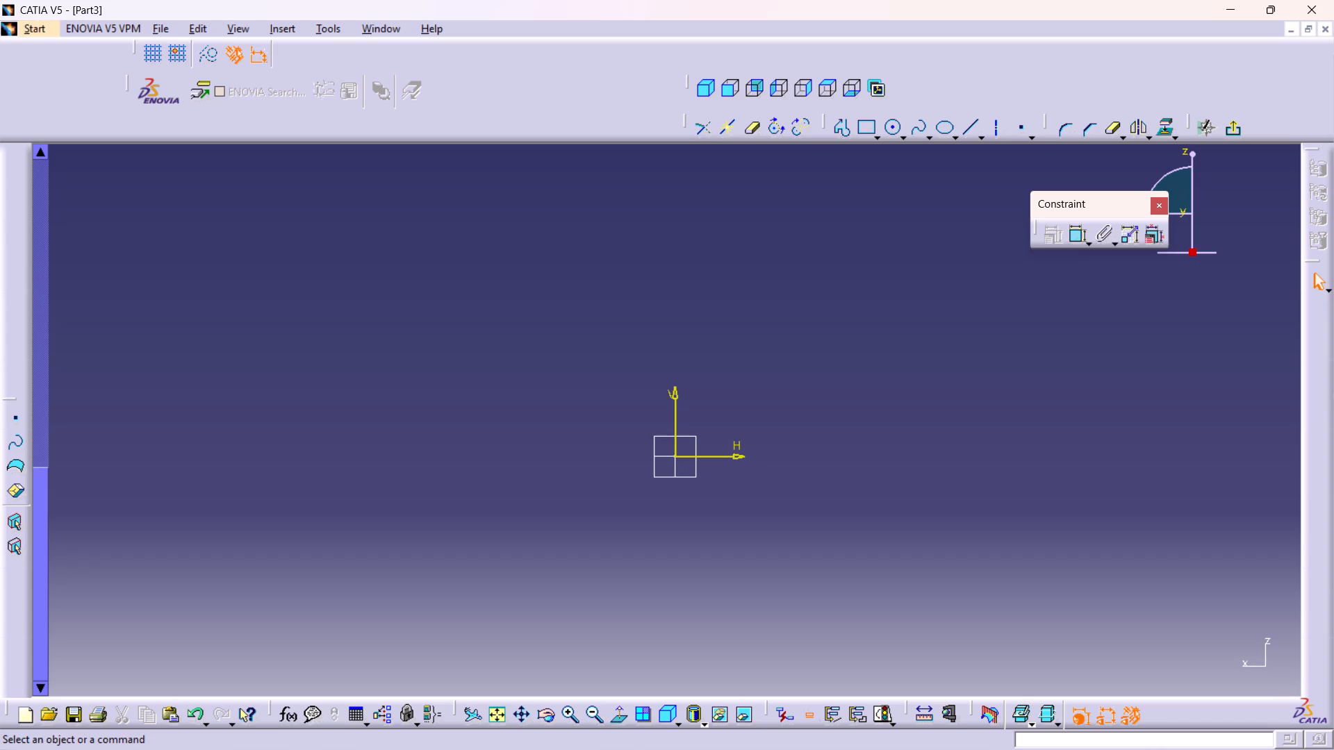
Sketch a closed profile: an upright about 94 by 17 mm on the vertical axis, middle arm reaching about 40 mm, bottom arm about 43 mm.
double_click(839, 128)
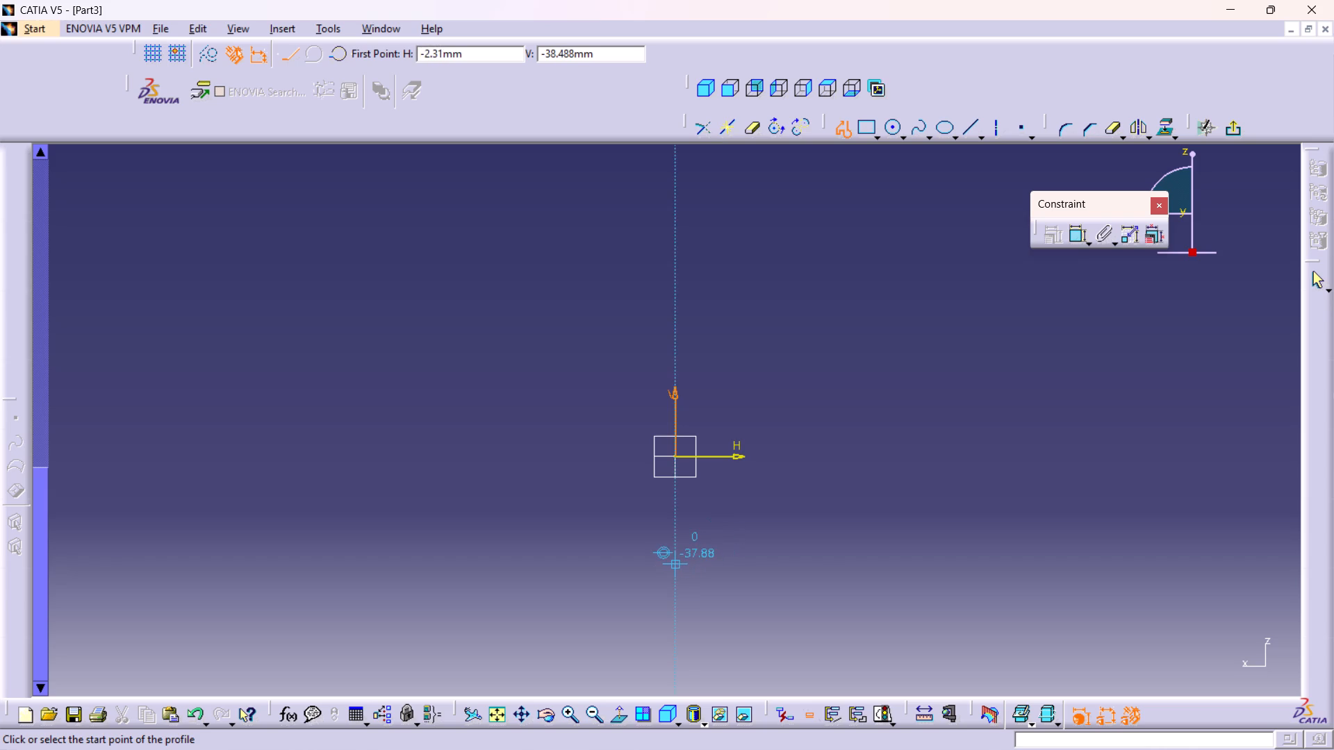
left_click(673, 564)
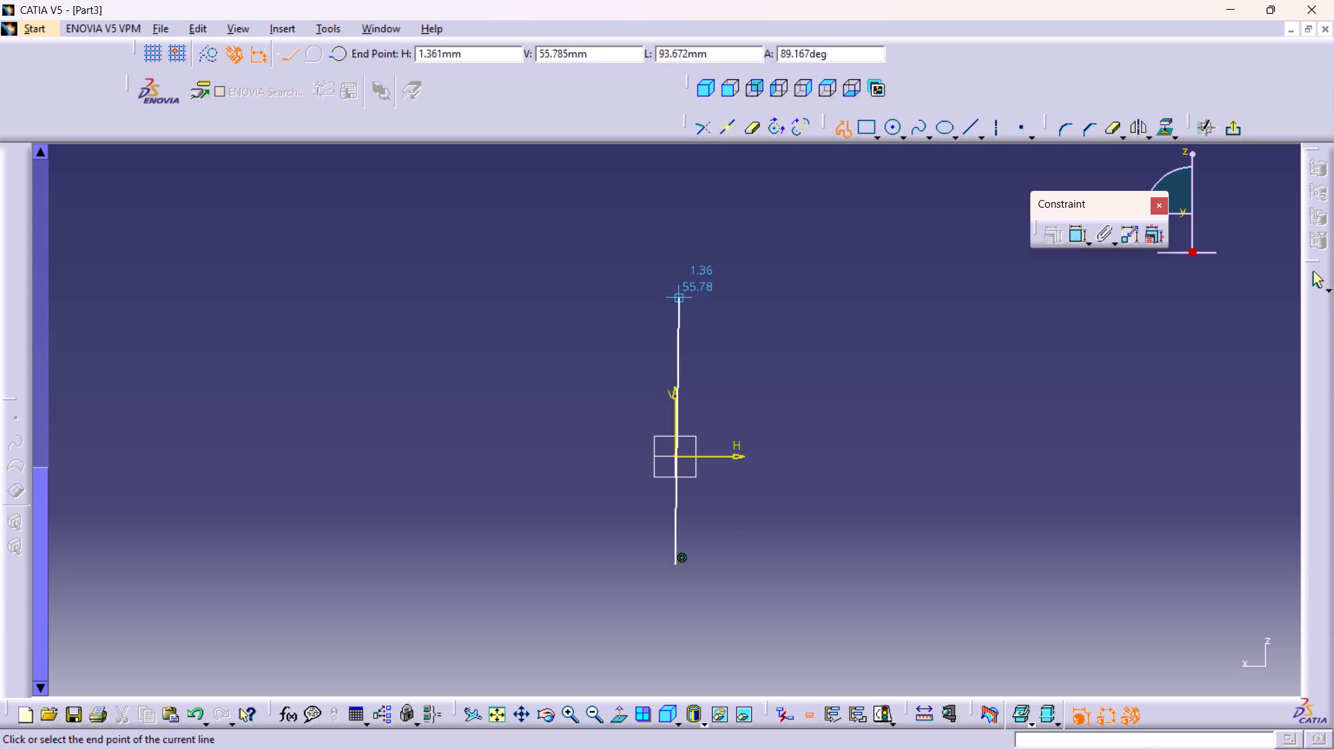
left_click(674, 297)
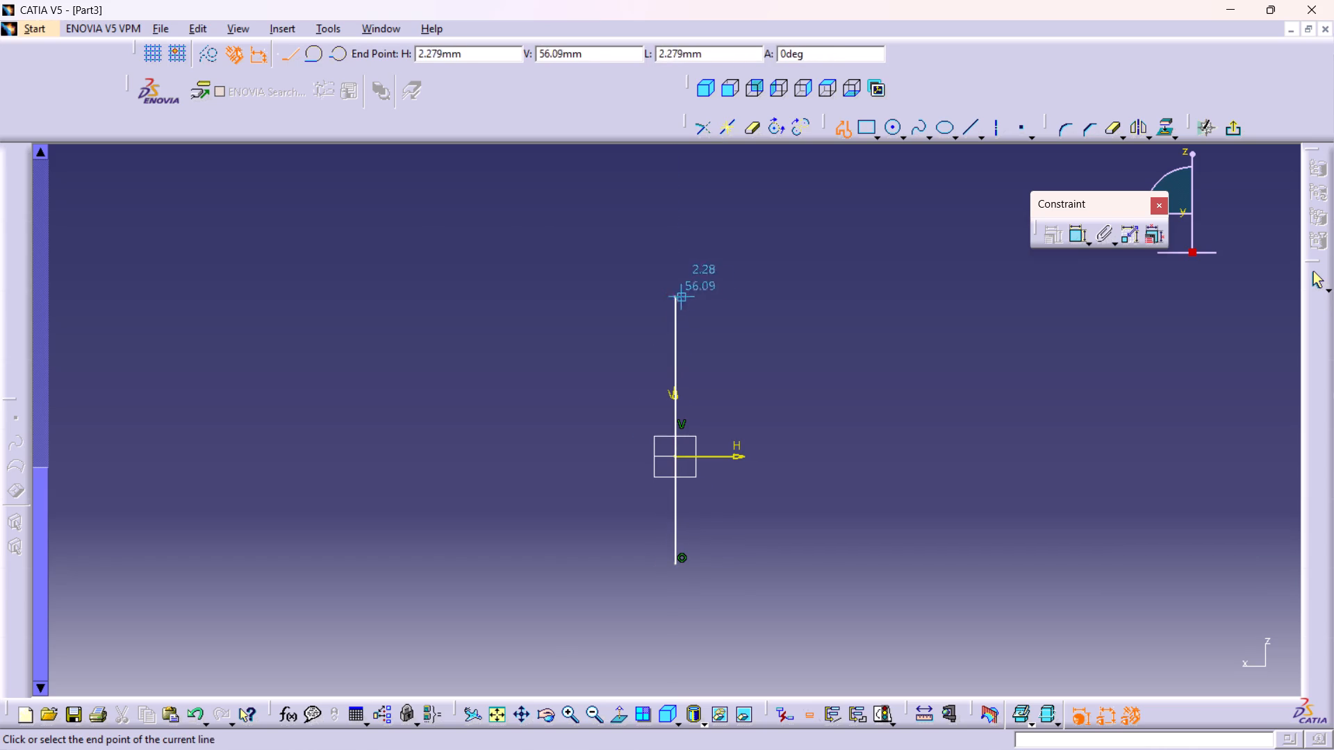
left_click(722, 299)
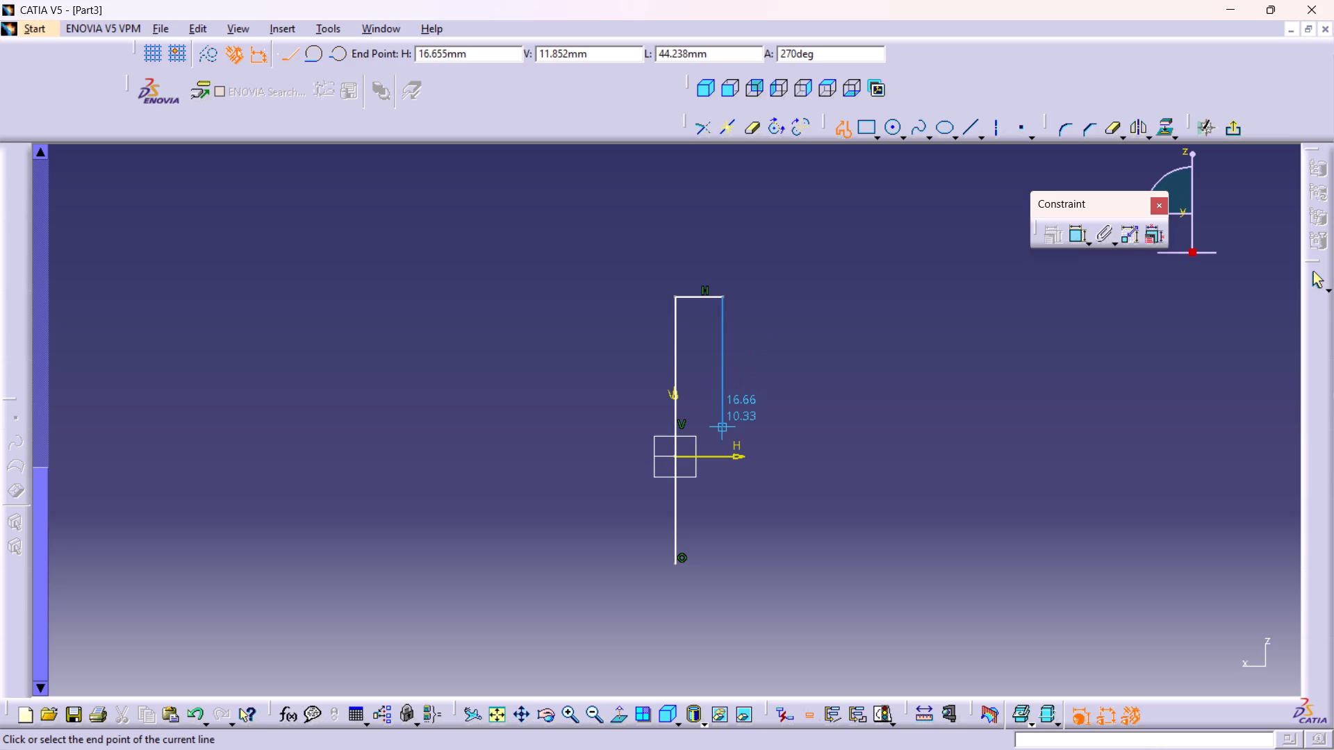
left_click(725, 393)
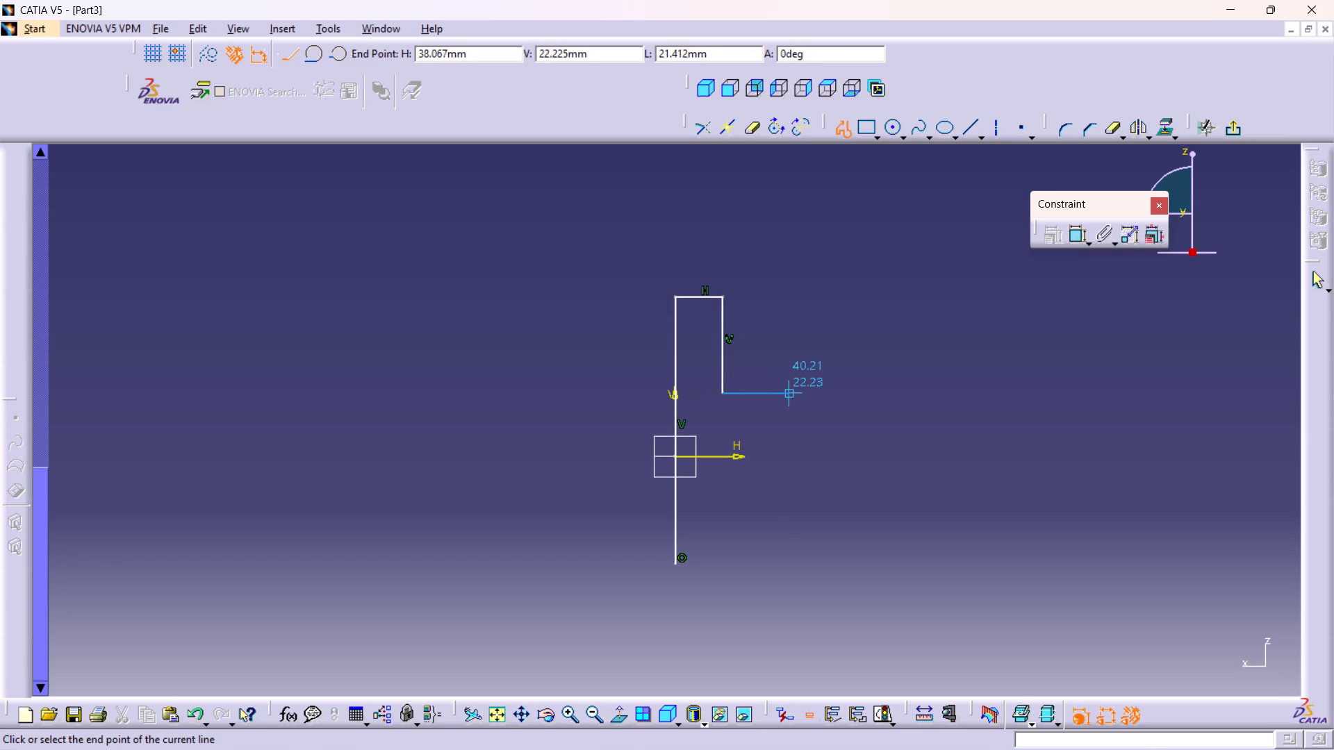
left_click(792, 392)
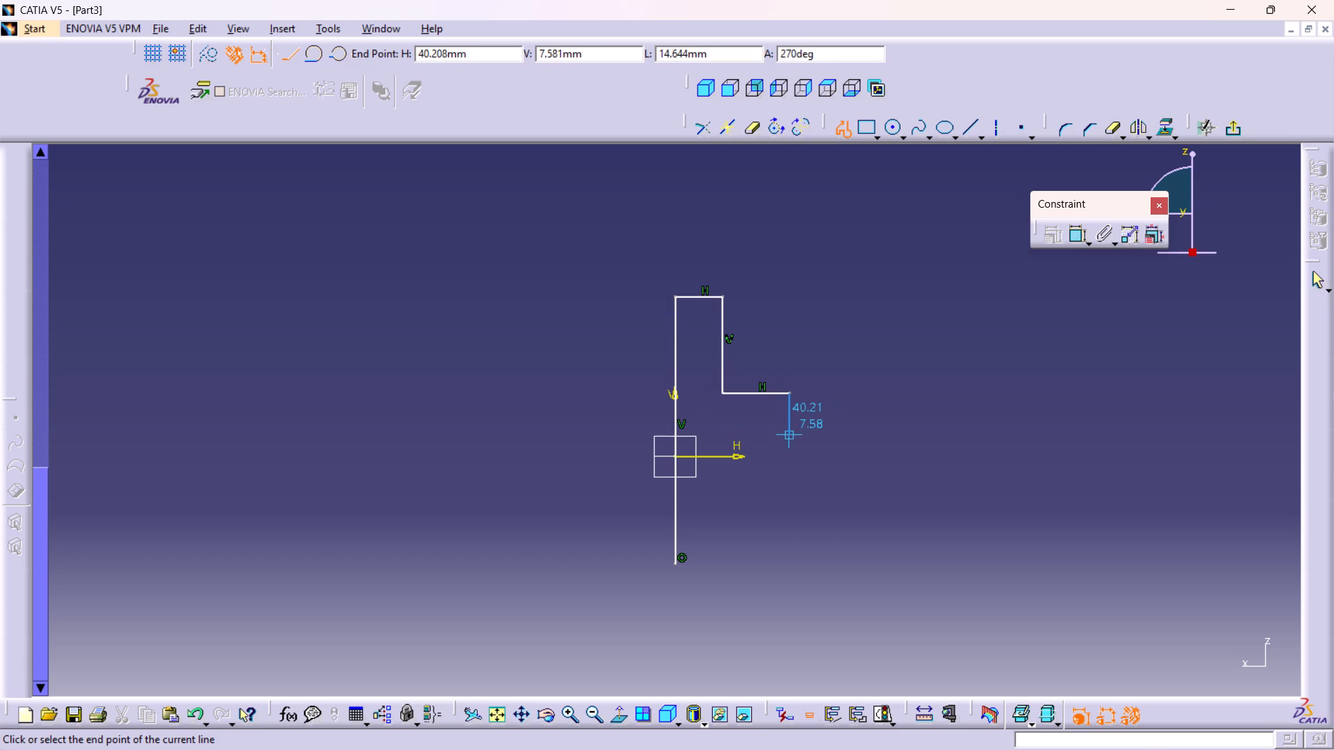
left_click(790, 435)
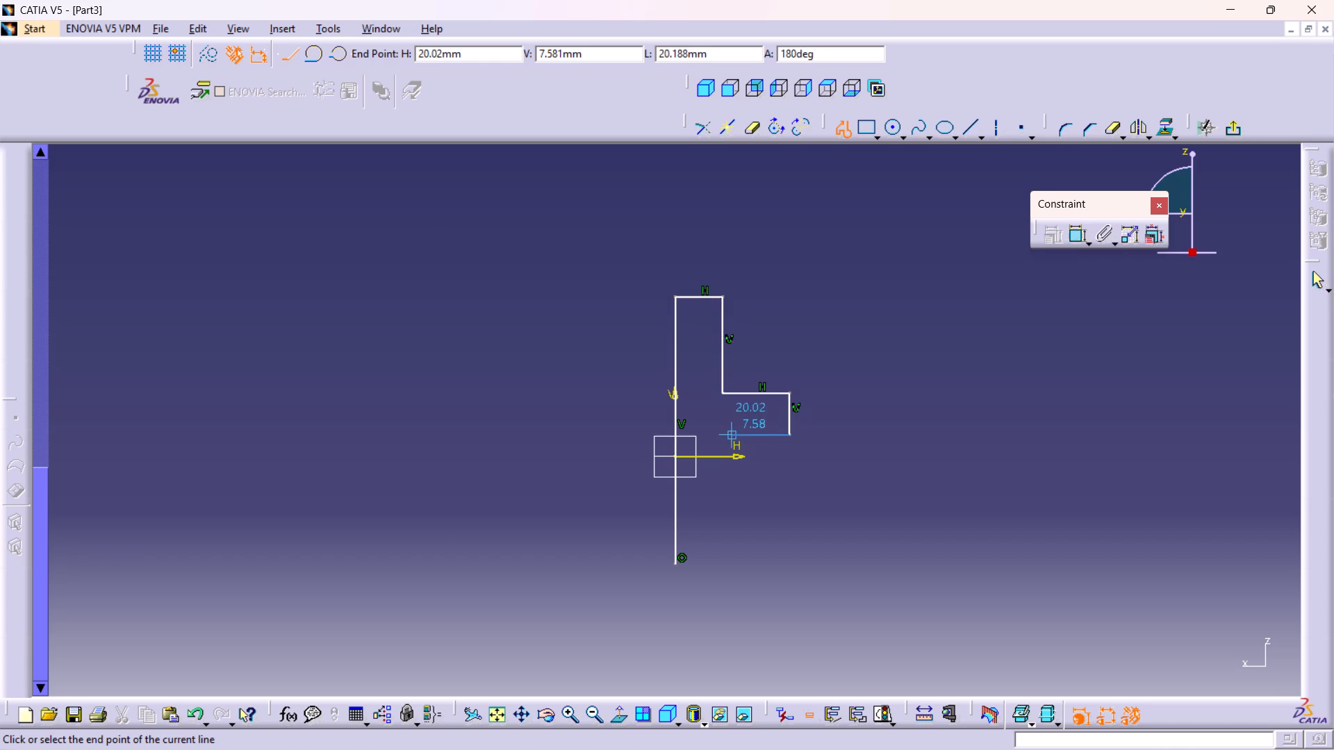
left_click(721, 437)
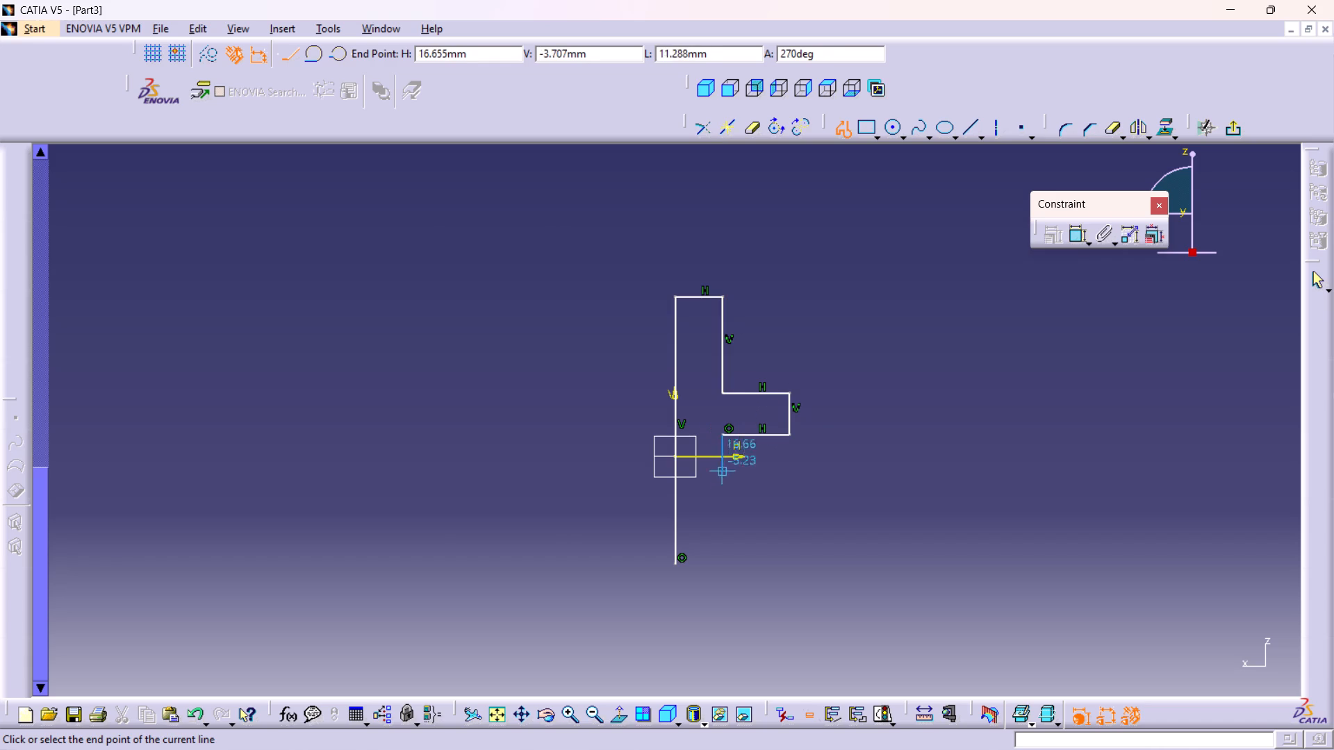
left_click(720, 522)
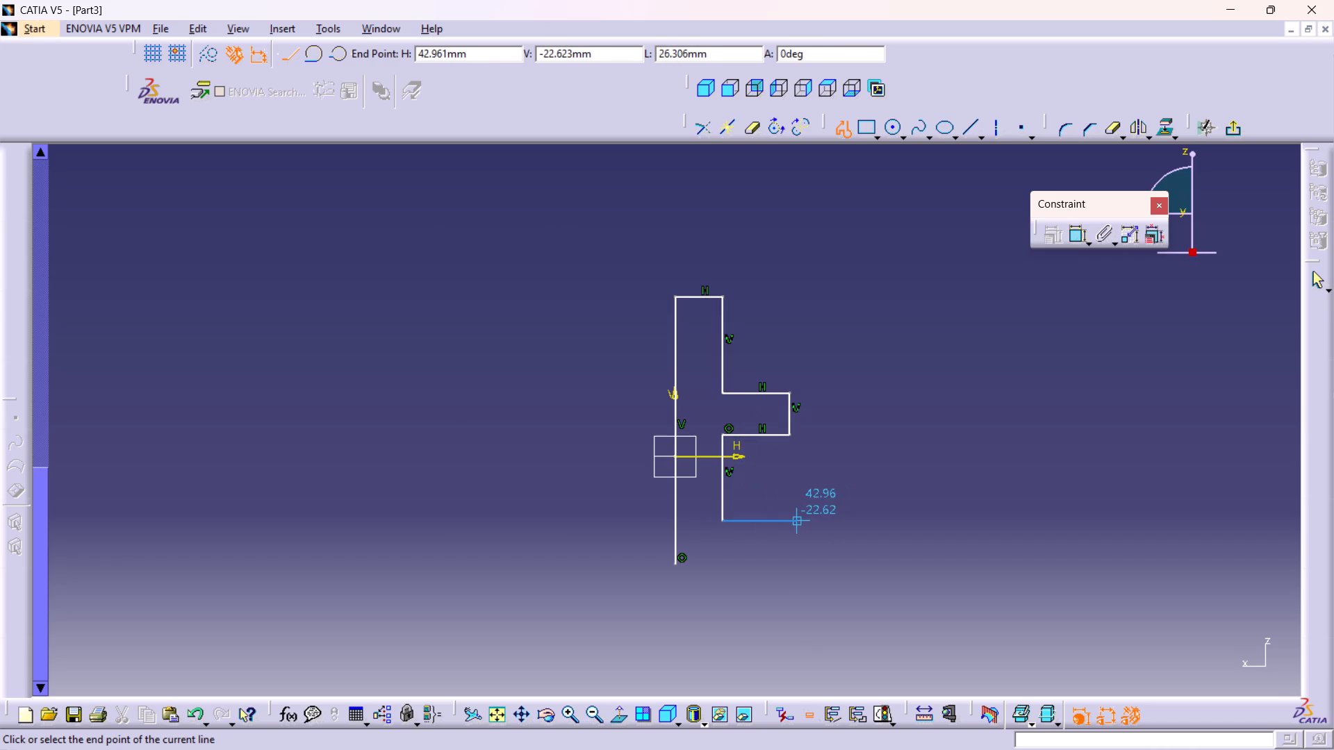
left_click(798, 523)
left_click(796, 567)
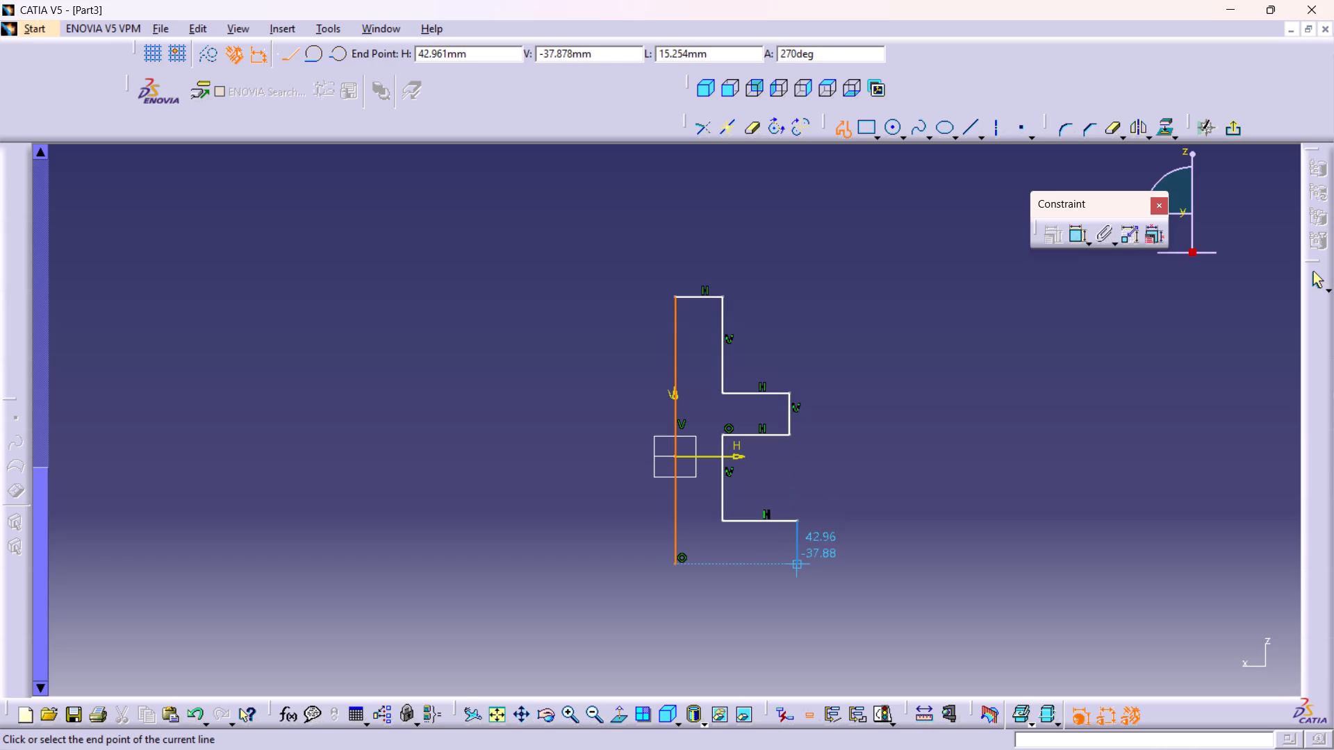
left_click(681, 564)
left_click(1317, 281)
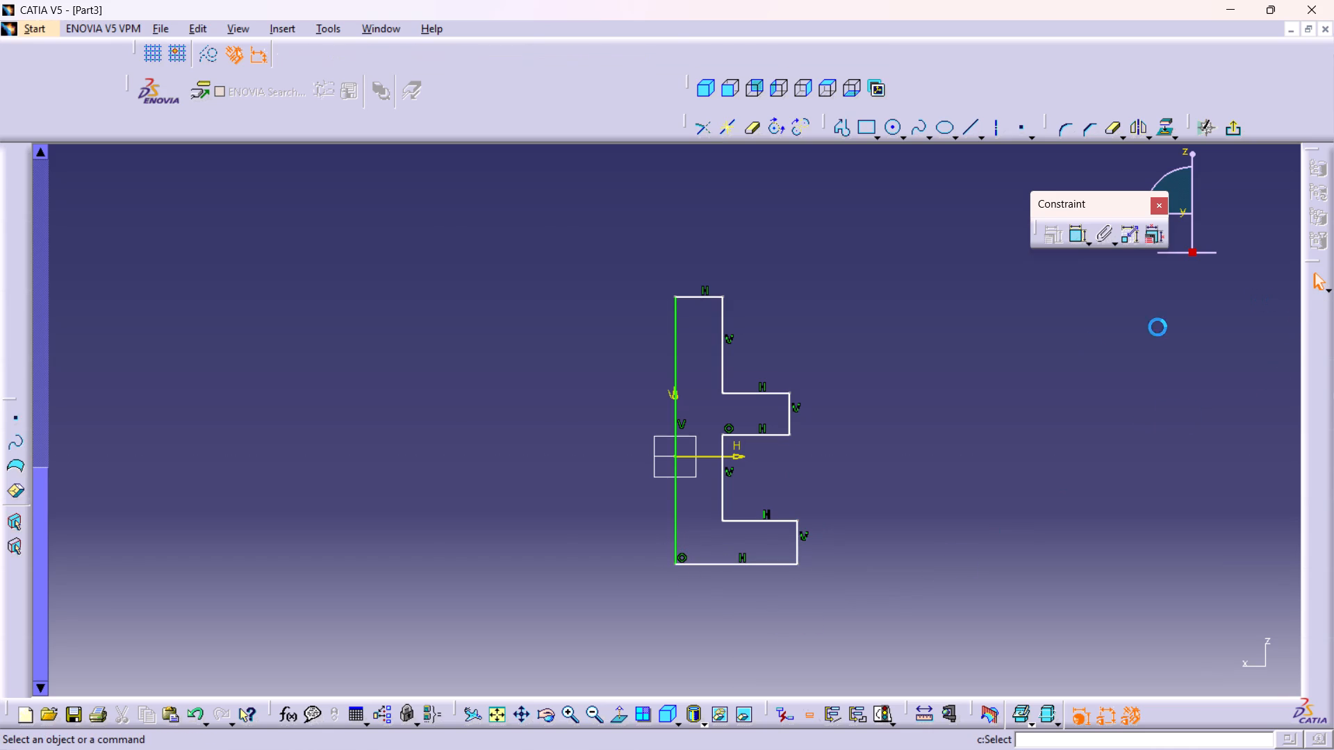
left_click(882, 462)
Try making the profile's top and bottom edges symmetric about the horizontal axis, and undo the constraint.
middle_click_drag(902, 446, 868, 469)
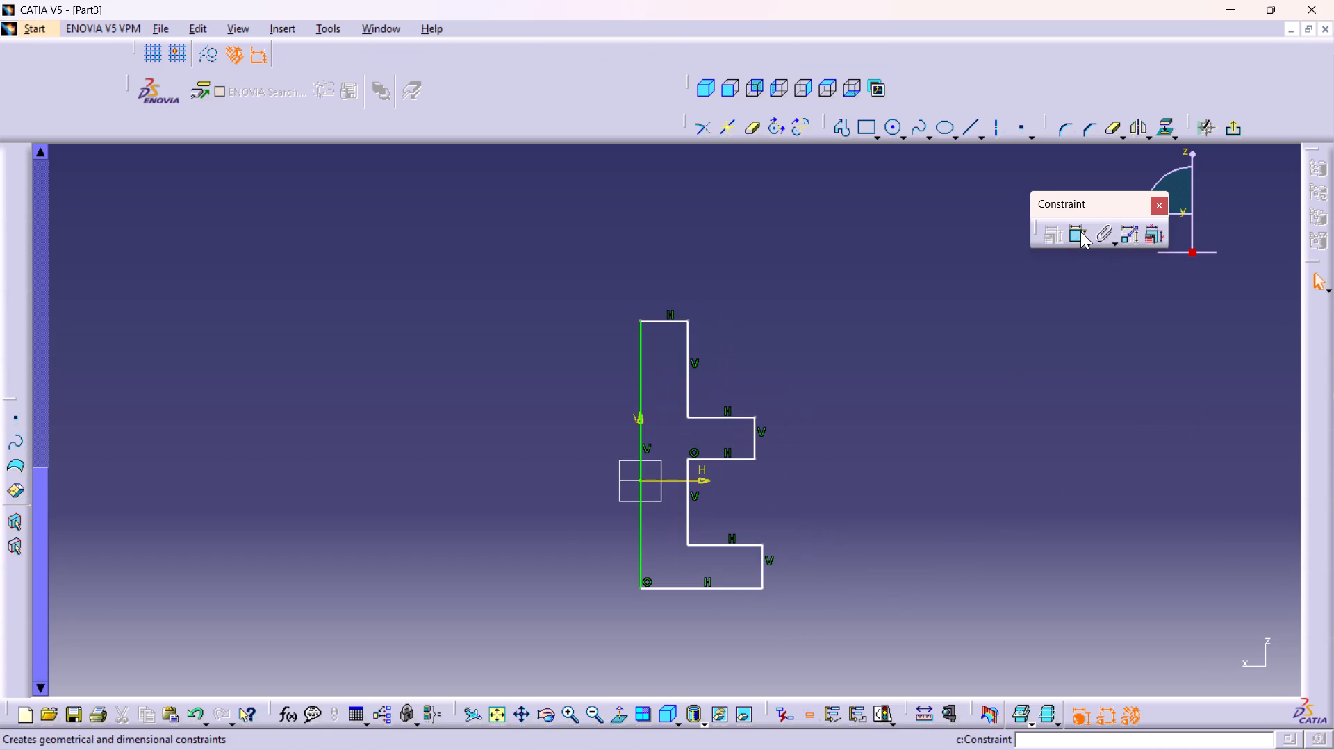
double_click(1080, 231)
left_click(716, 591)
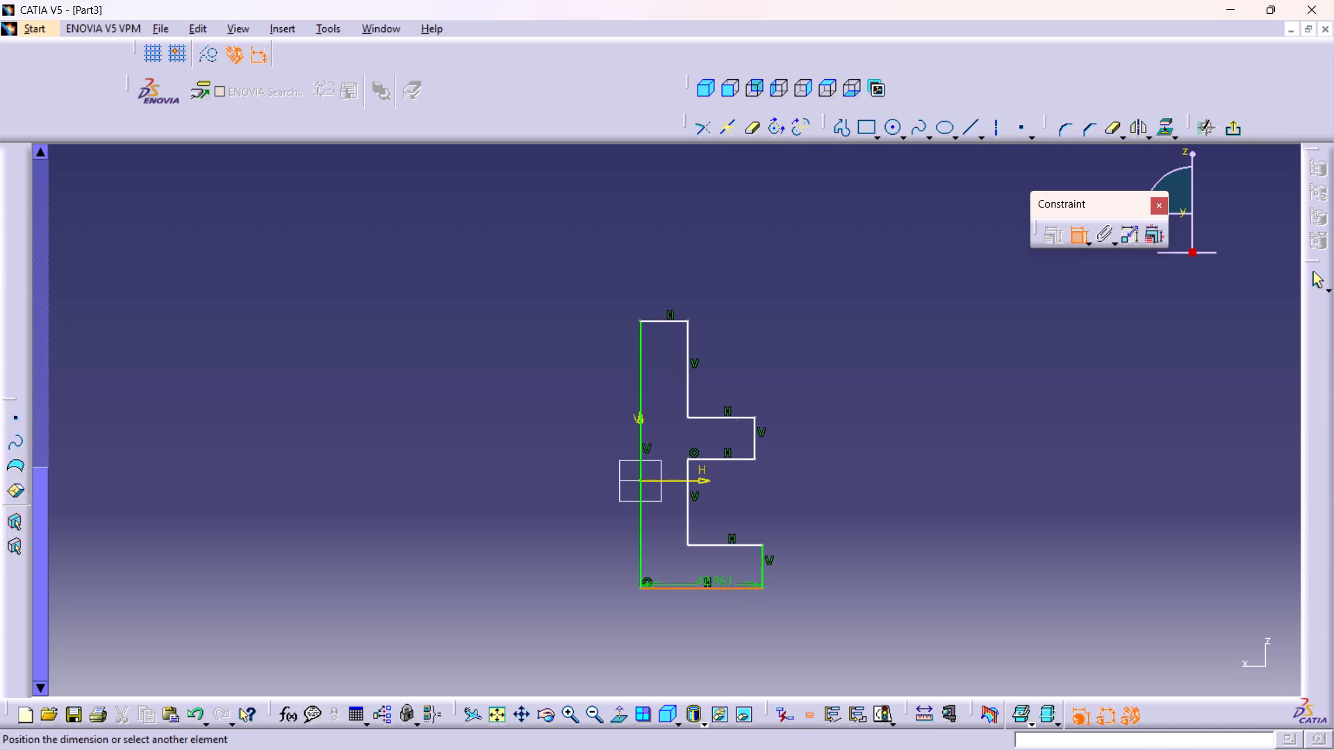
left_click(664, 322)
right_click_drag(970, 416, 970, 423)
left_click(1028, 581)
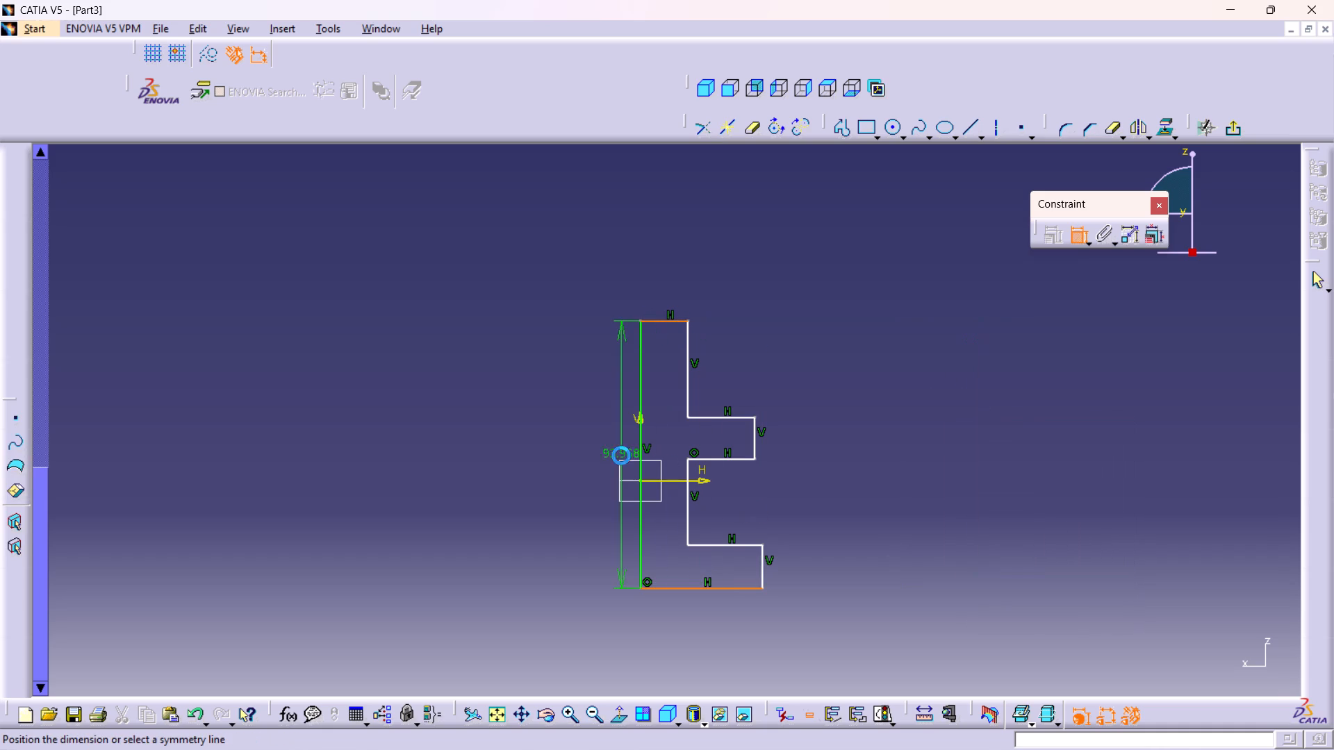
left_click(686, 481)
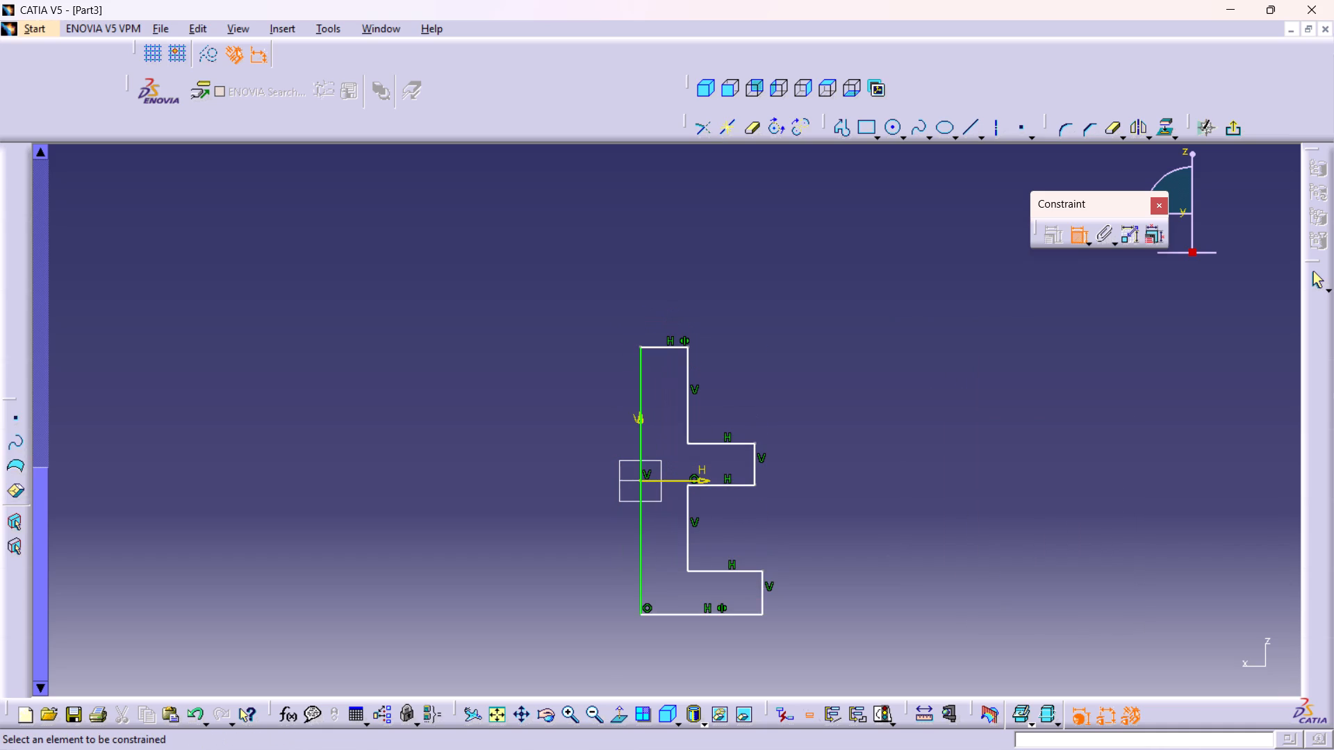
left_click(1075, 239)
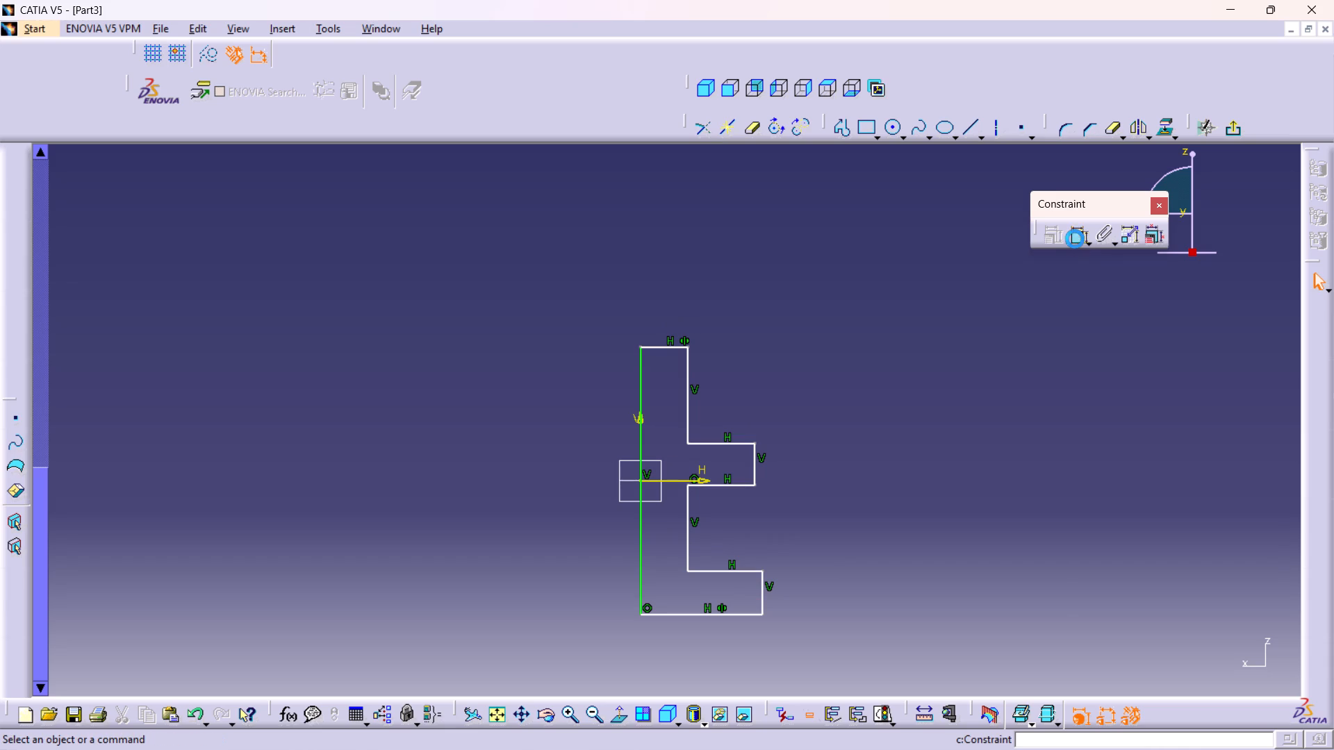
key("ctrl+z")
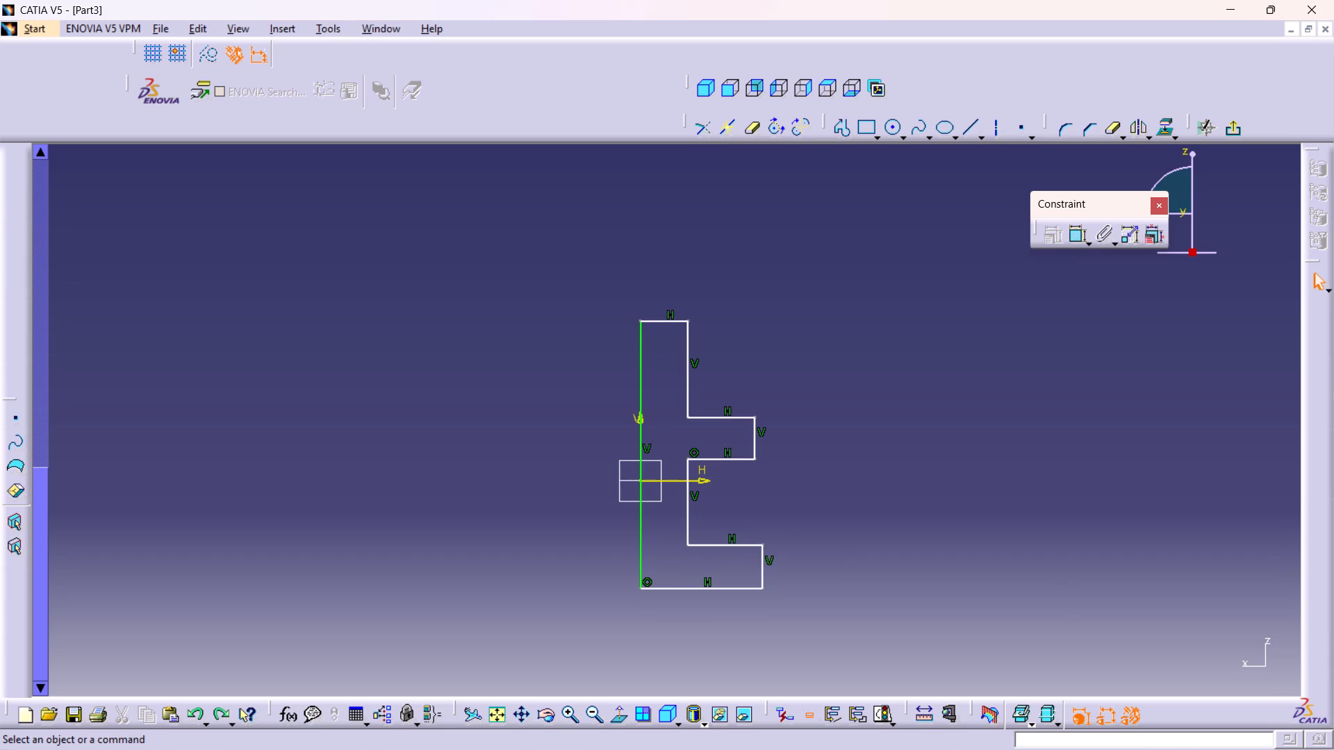
Dimension the bottom arm's short vertical end edge and set its length to 12 mm.
double_click(1075, 237)
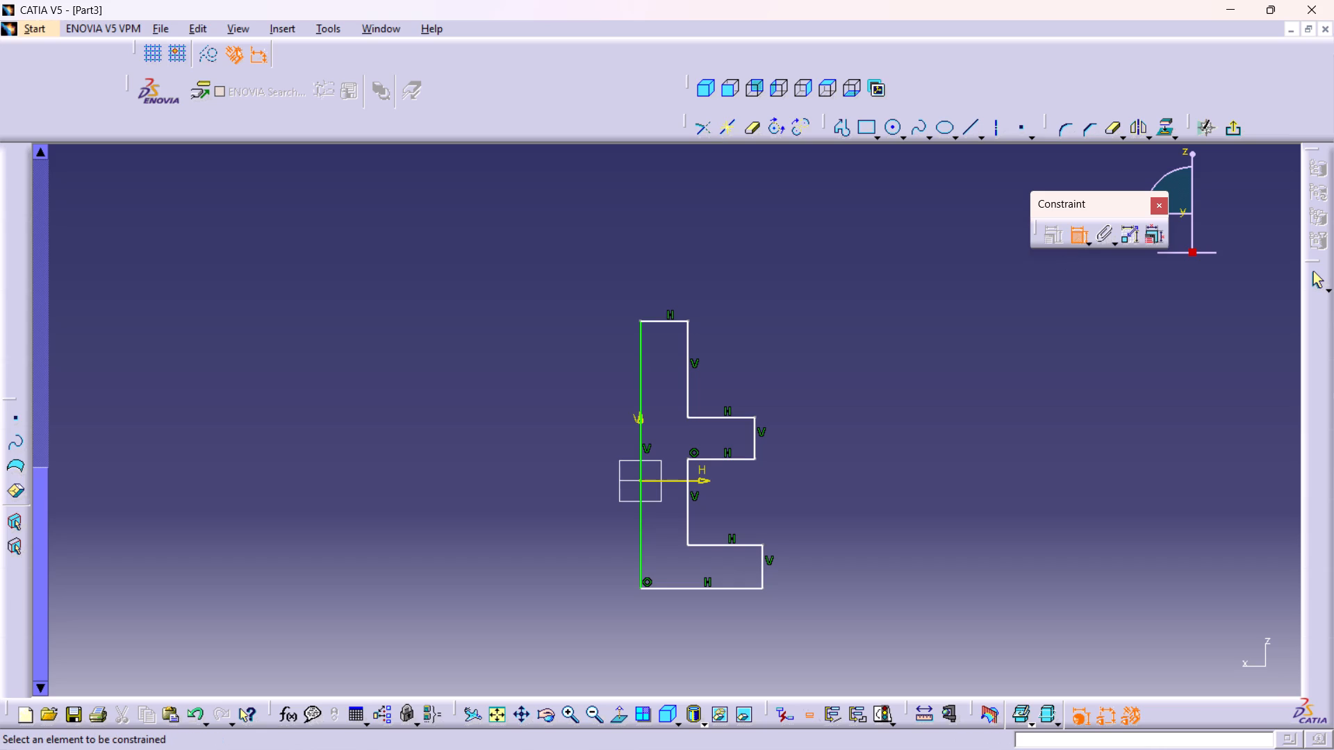
left_click(761, 572)
left_click(811, 570)
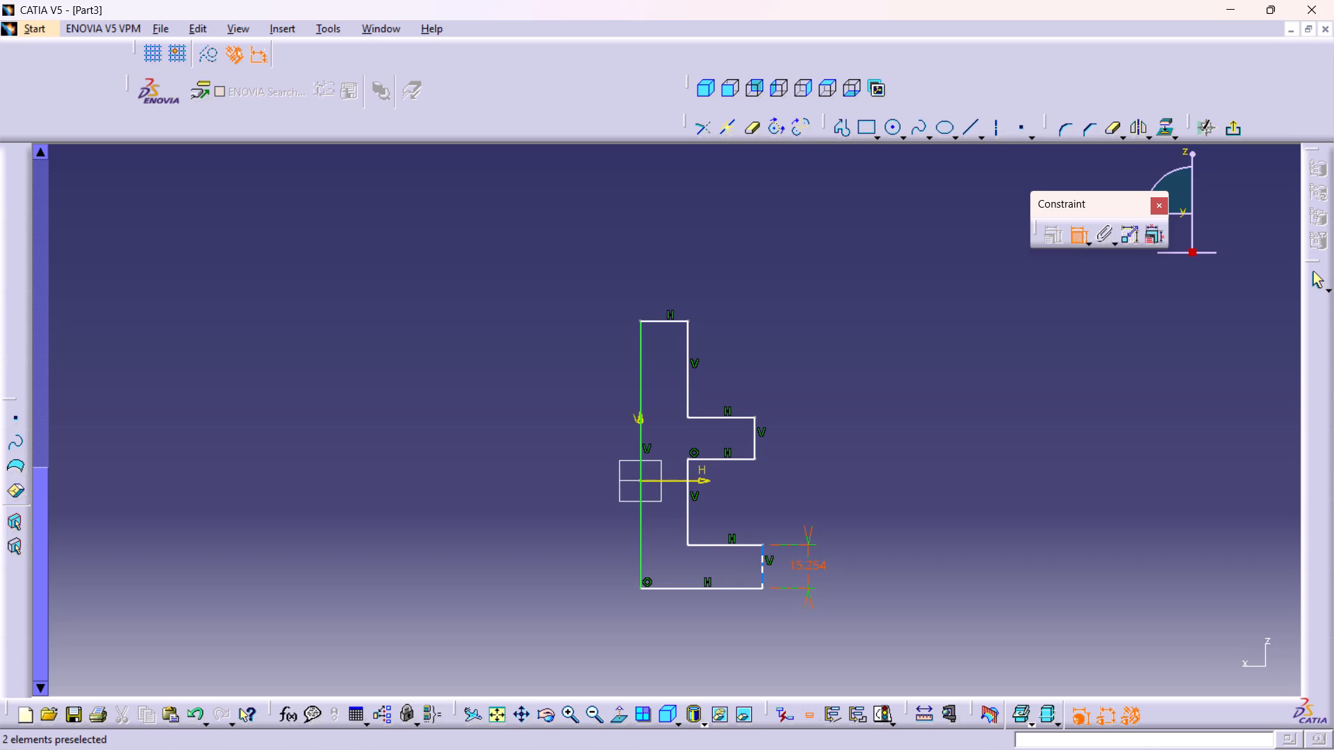
double_click(807, 562)
type("12")
key("Return")
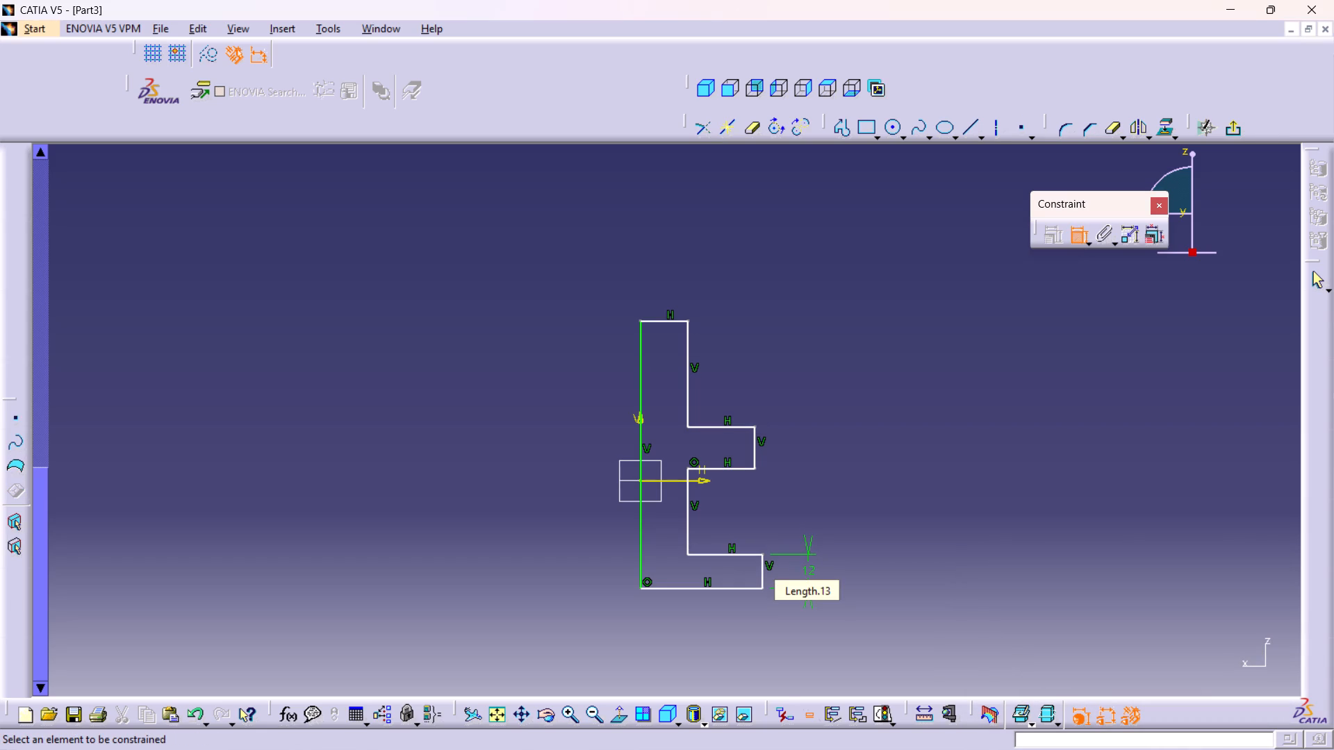
Dimension the length of the profile's bottom edge, placing the dimension below it.
left_click(691, 588)
left_click(696, 621)
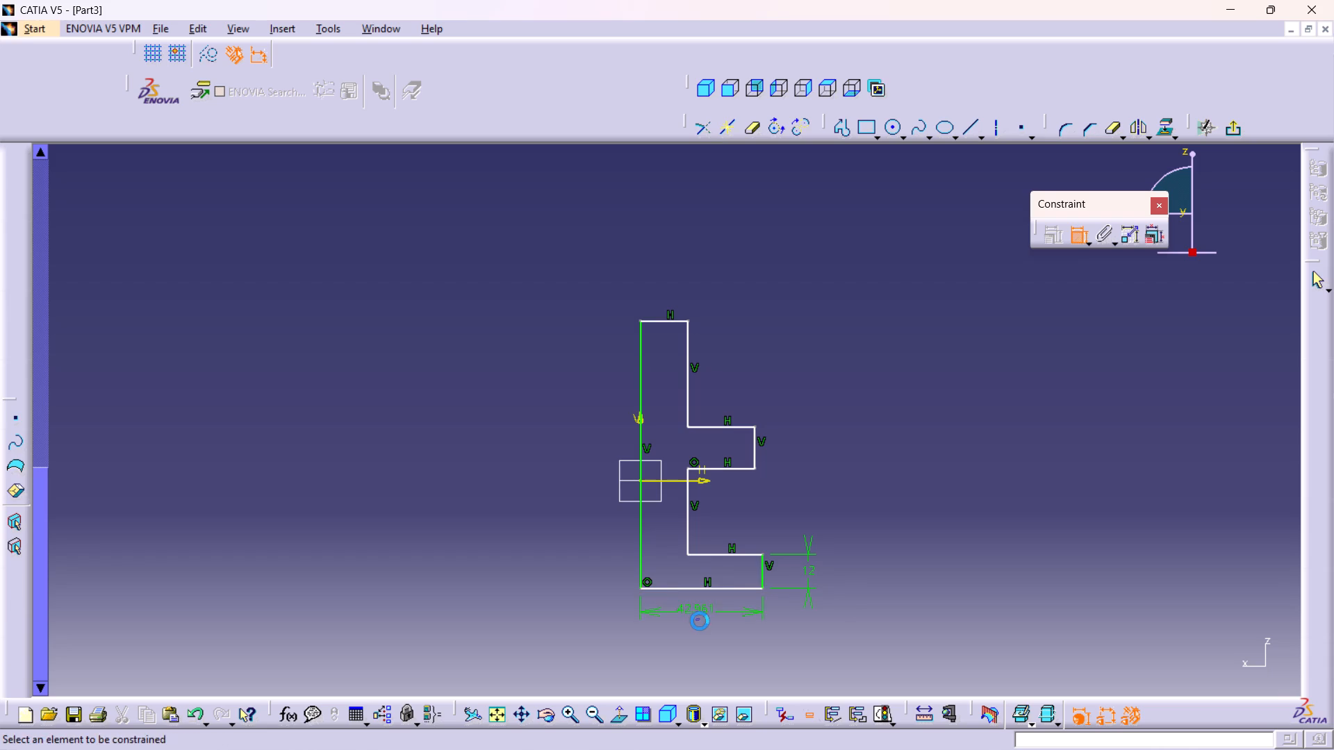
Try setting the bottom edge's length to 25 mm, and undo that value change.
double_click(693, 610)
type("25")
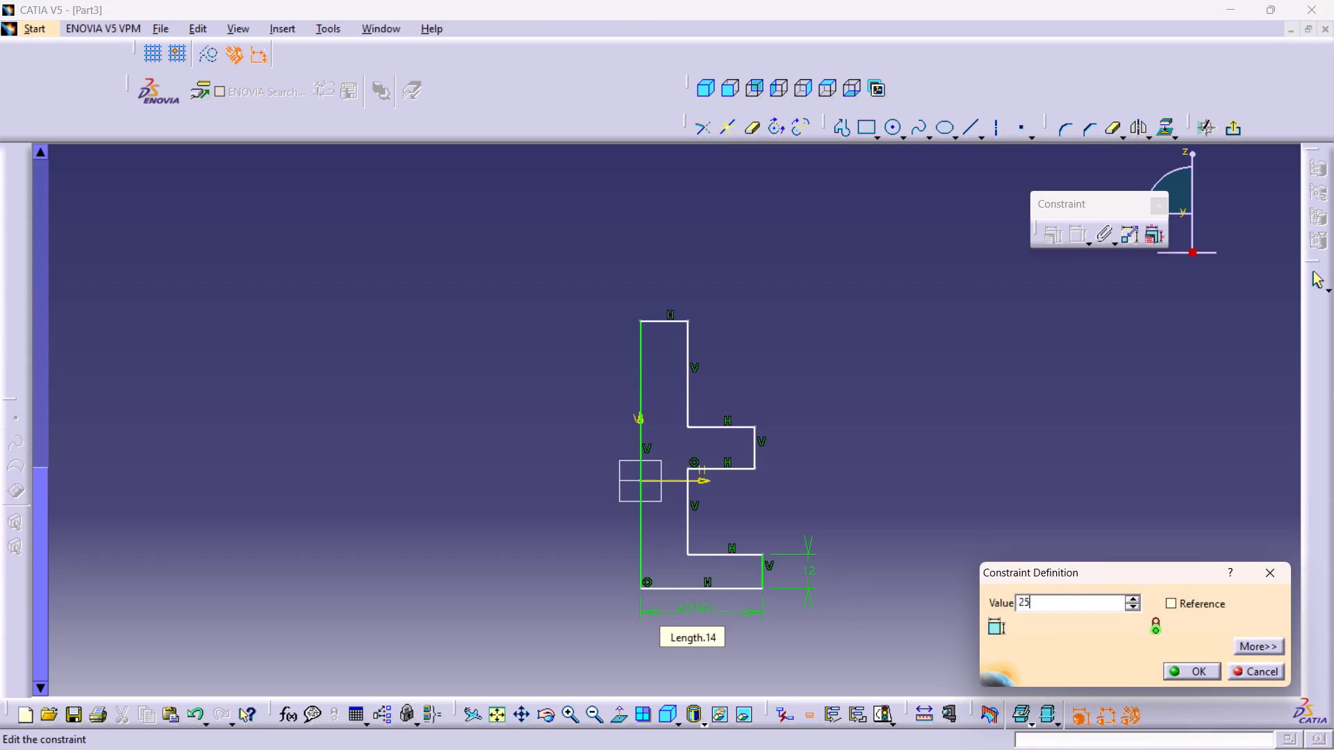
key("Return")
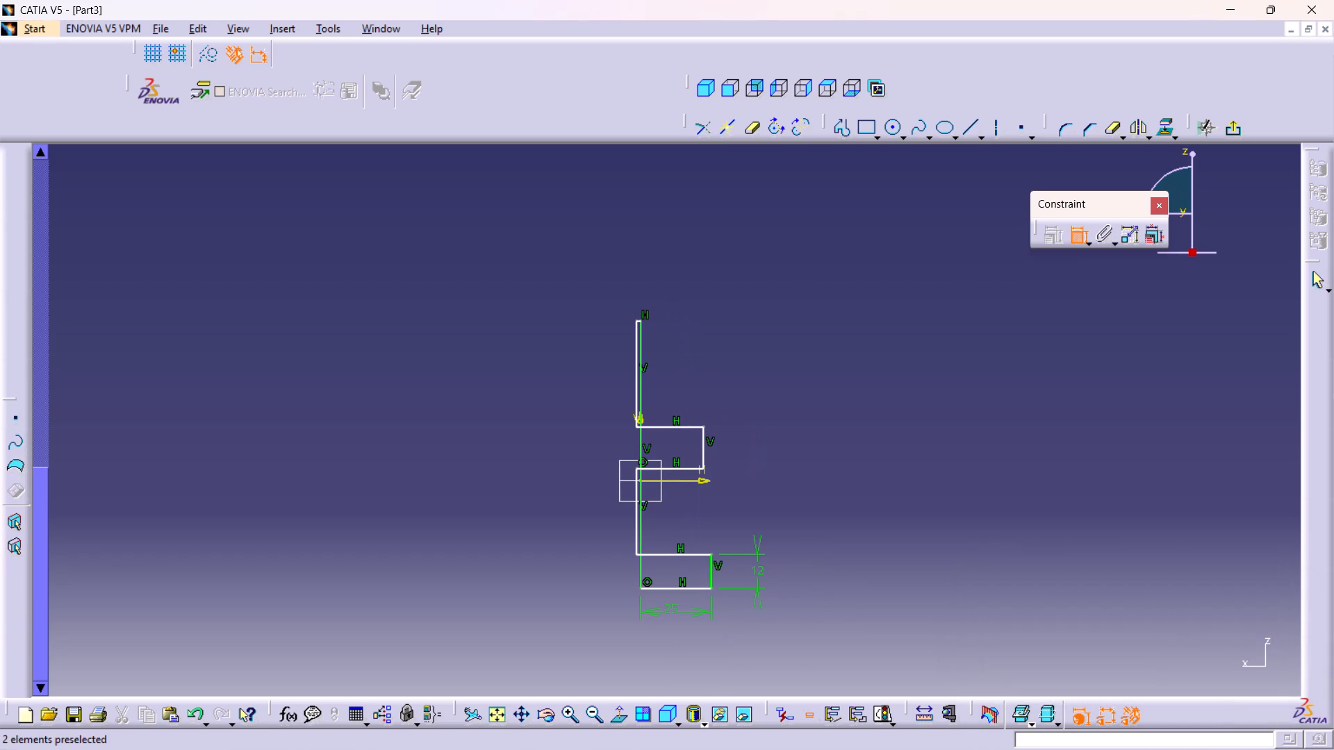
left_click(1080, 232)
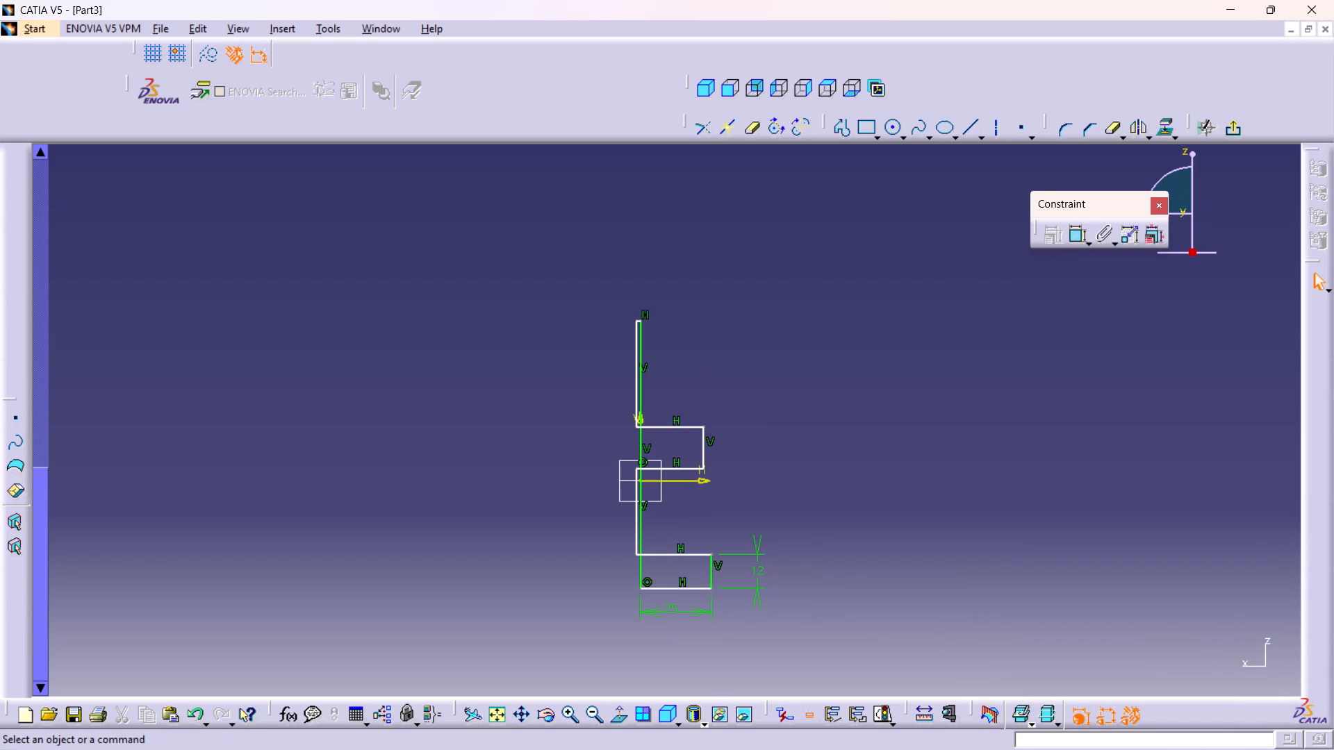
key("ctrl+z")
Dimension the upright's thickness between its two vertical edges above the profile and set it to 12 mm.
double_click(1078, 236)
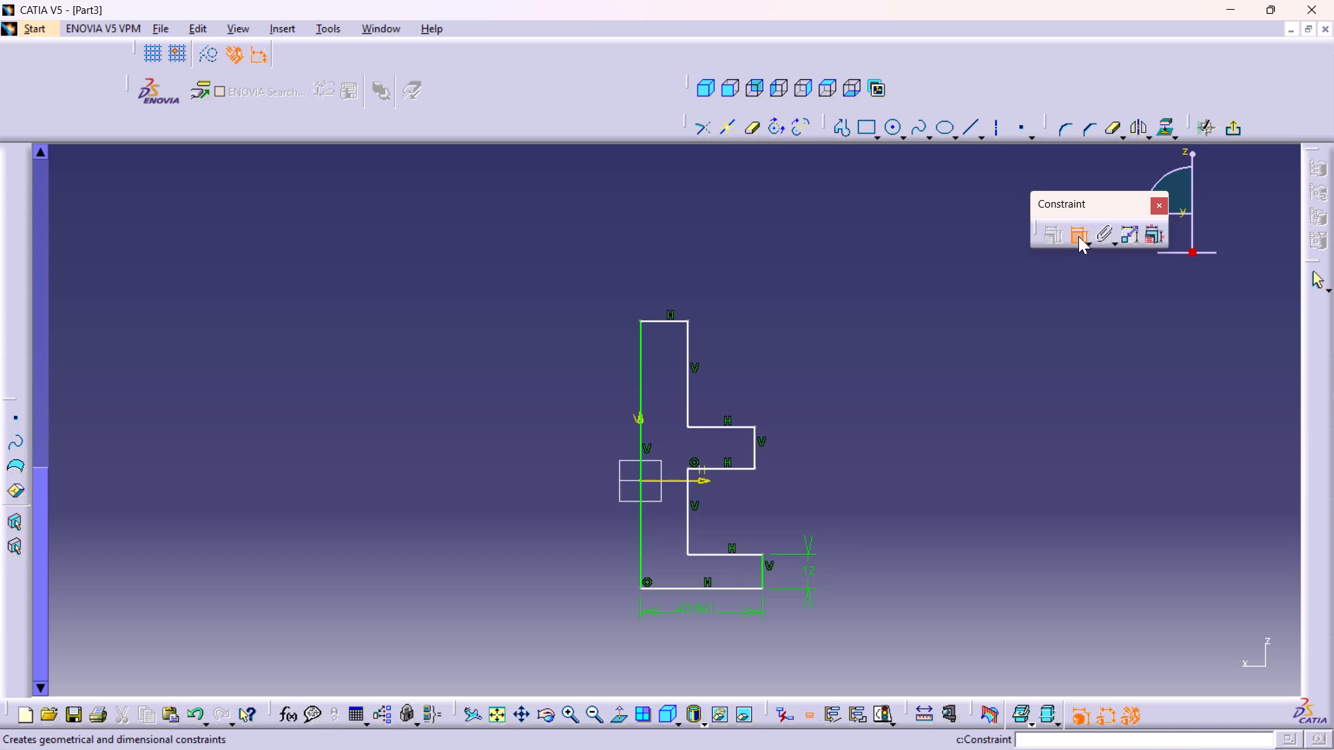
left_click(640, 365)
left_click(686, 365)
left_click(653, 262)
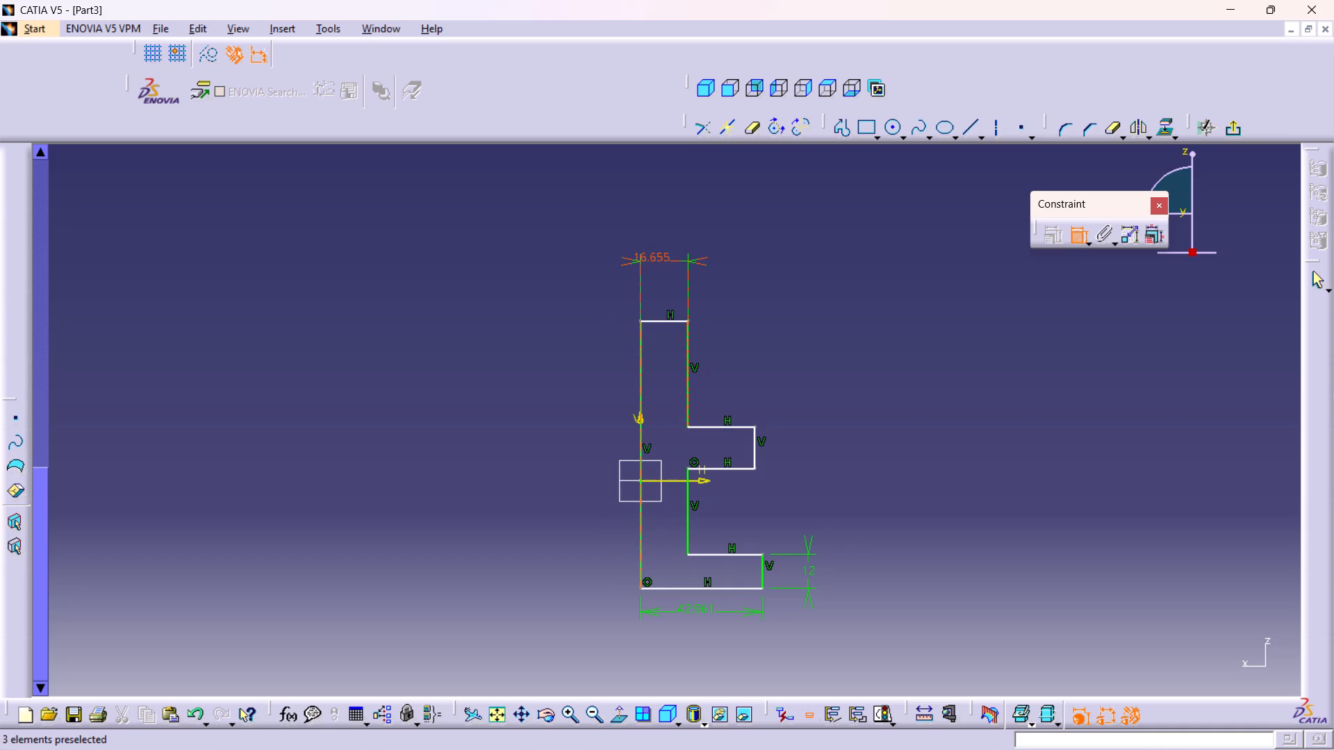
double_click(658, 256)
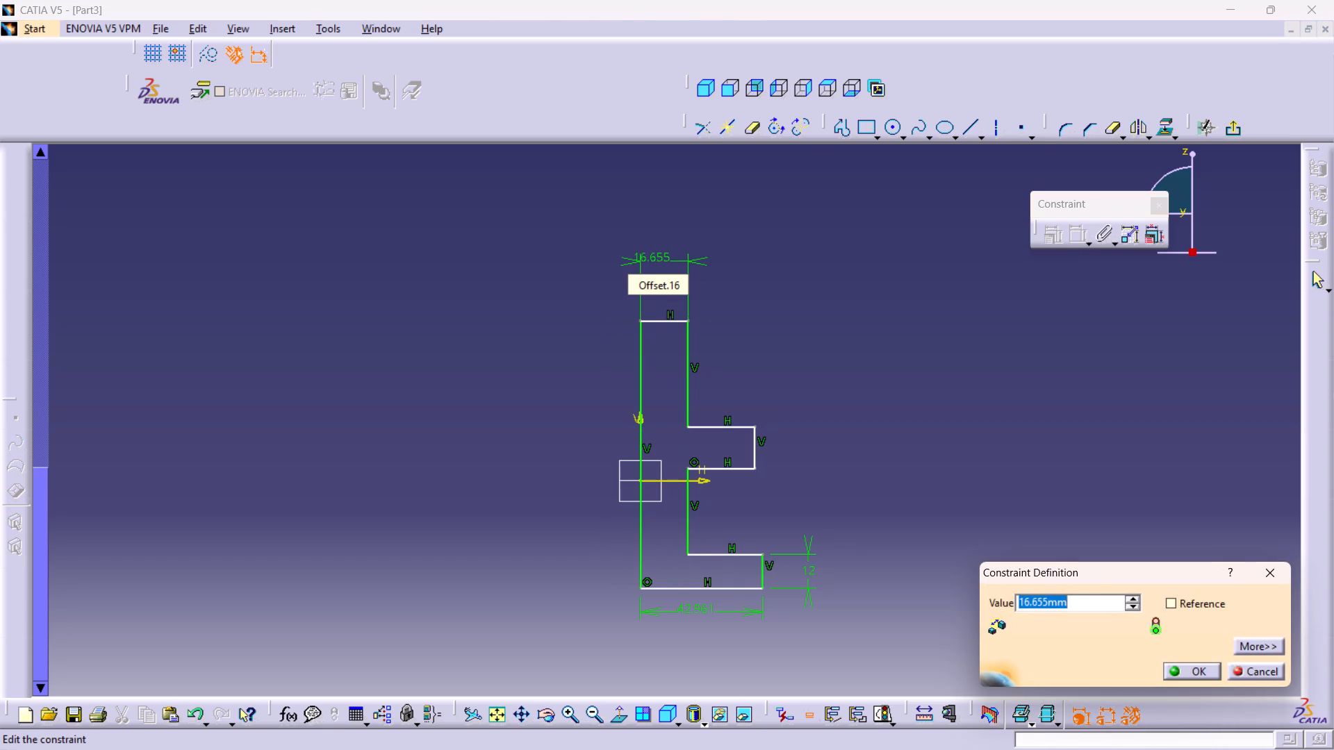
type("12")
key("Return")
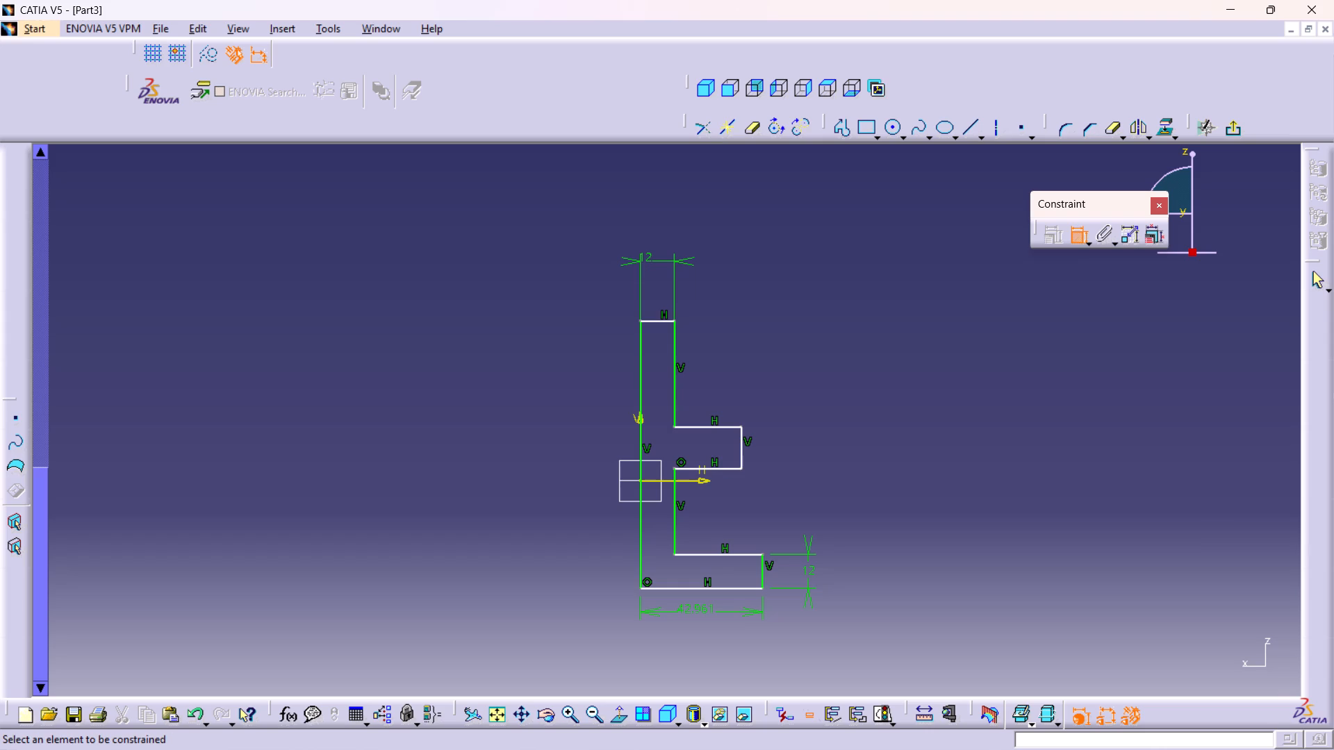
Dimension the middle arm's short vertical end edge and set its length to 12 mm.
left_click(745, 445)
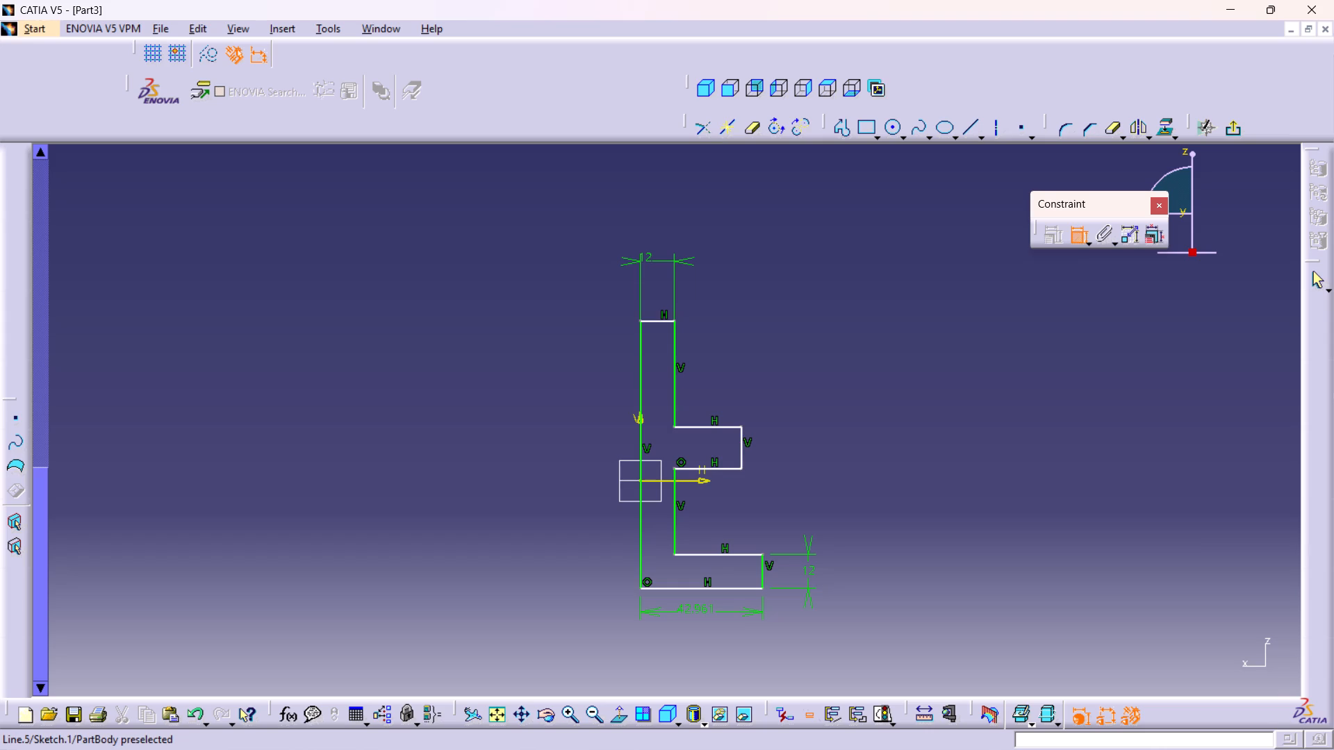
left_click(743, 453)
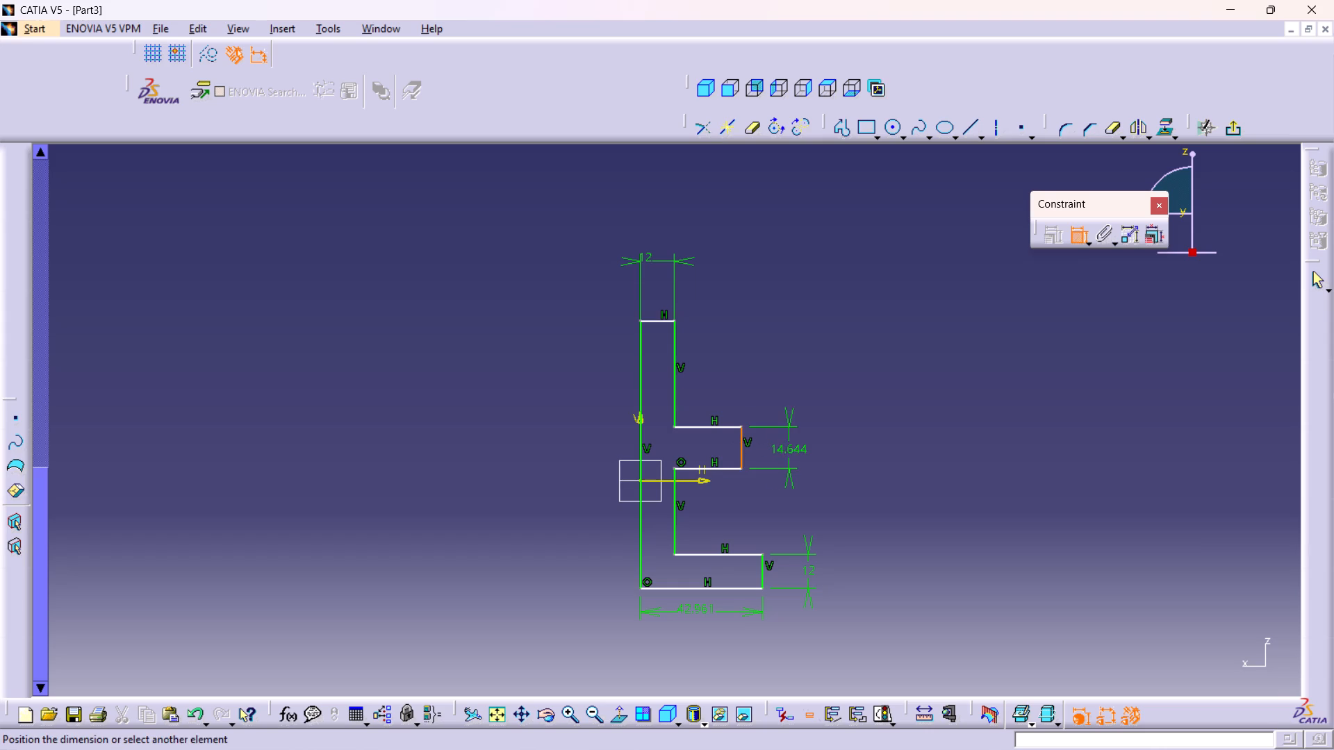
left_click(791, 453)
double_click(791, 446)
key("1")
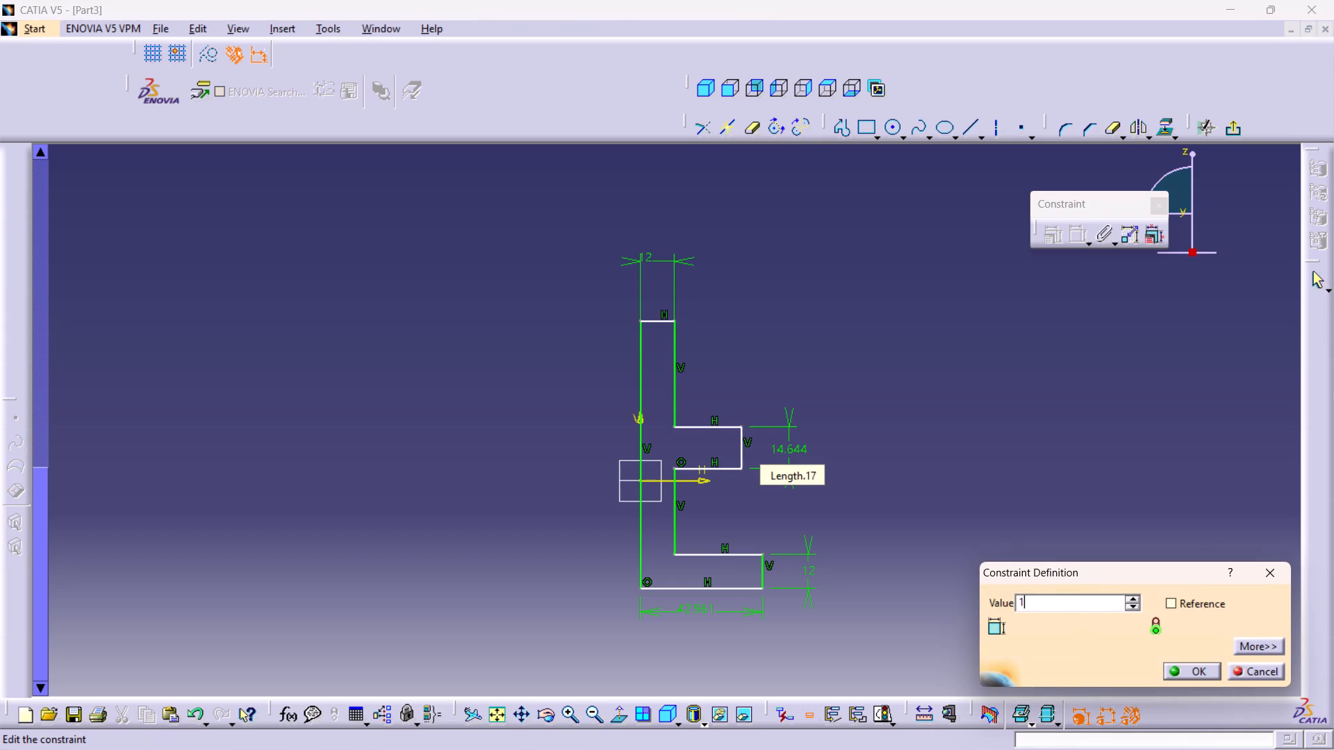
key("2")
key("Return")
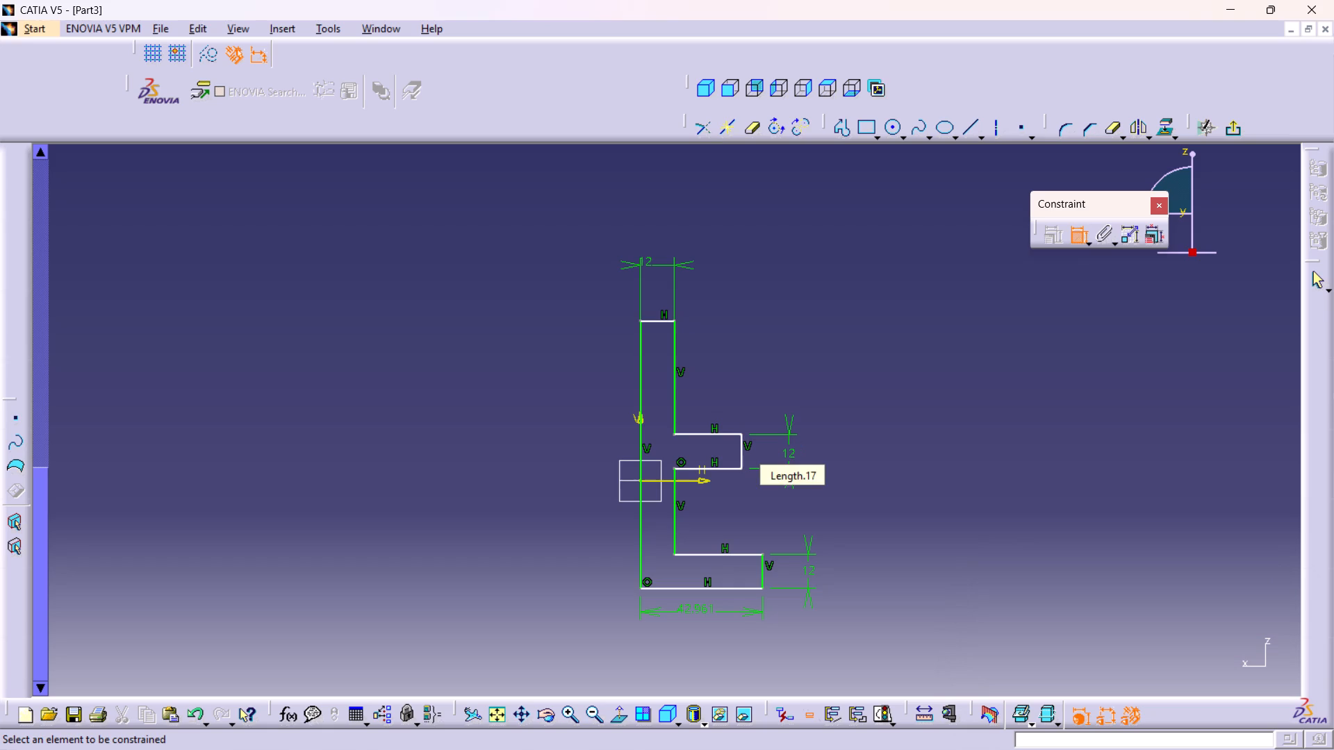
Dimension the gap between the bottom arm's upper edge and the middle arm's lower edge, and set it to 25 mm.
left_click(728, 557)
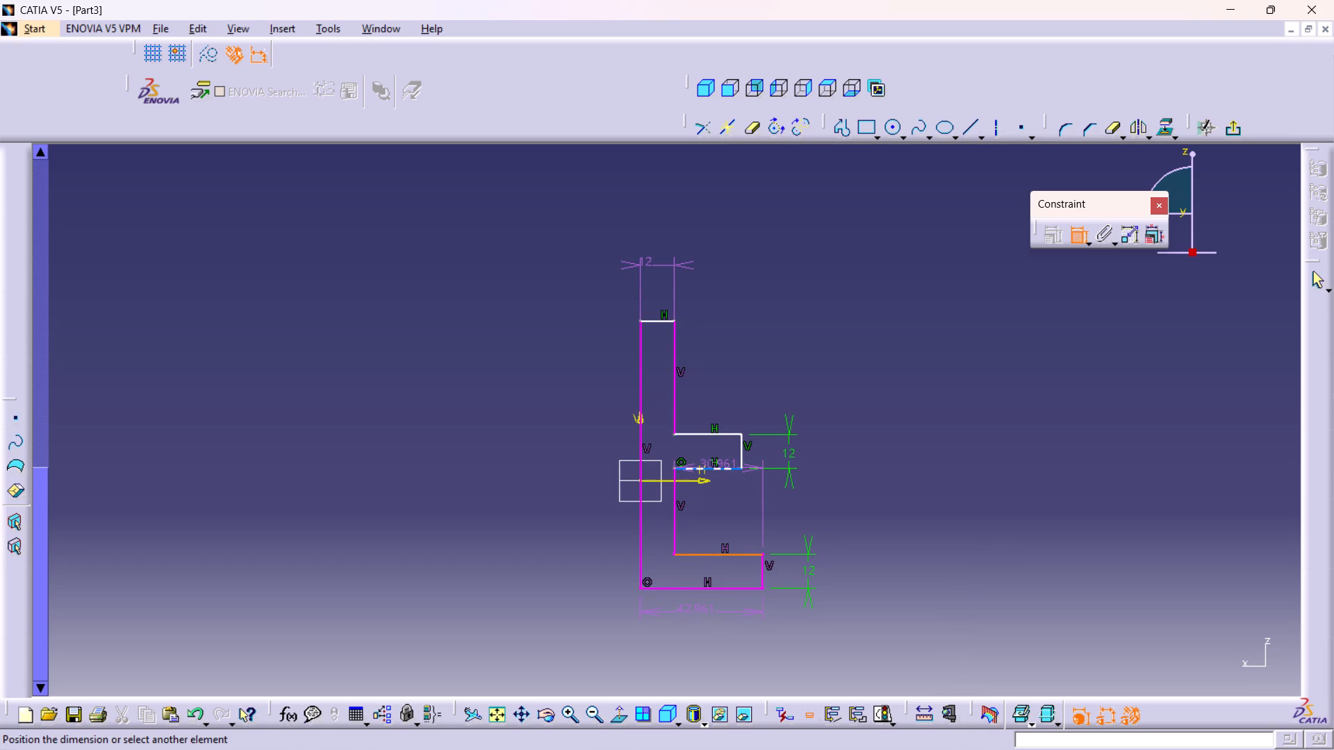
left_click(720, 468)
left_click(909, 509)
double_click(909, 500)
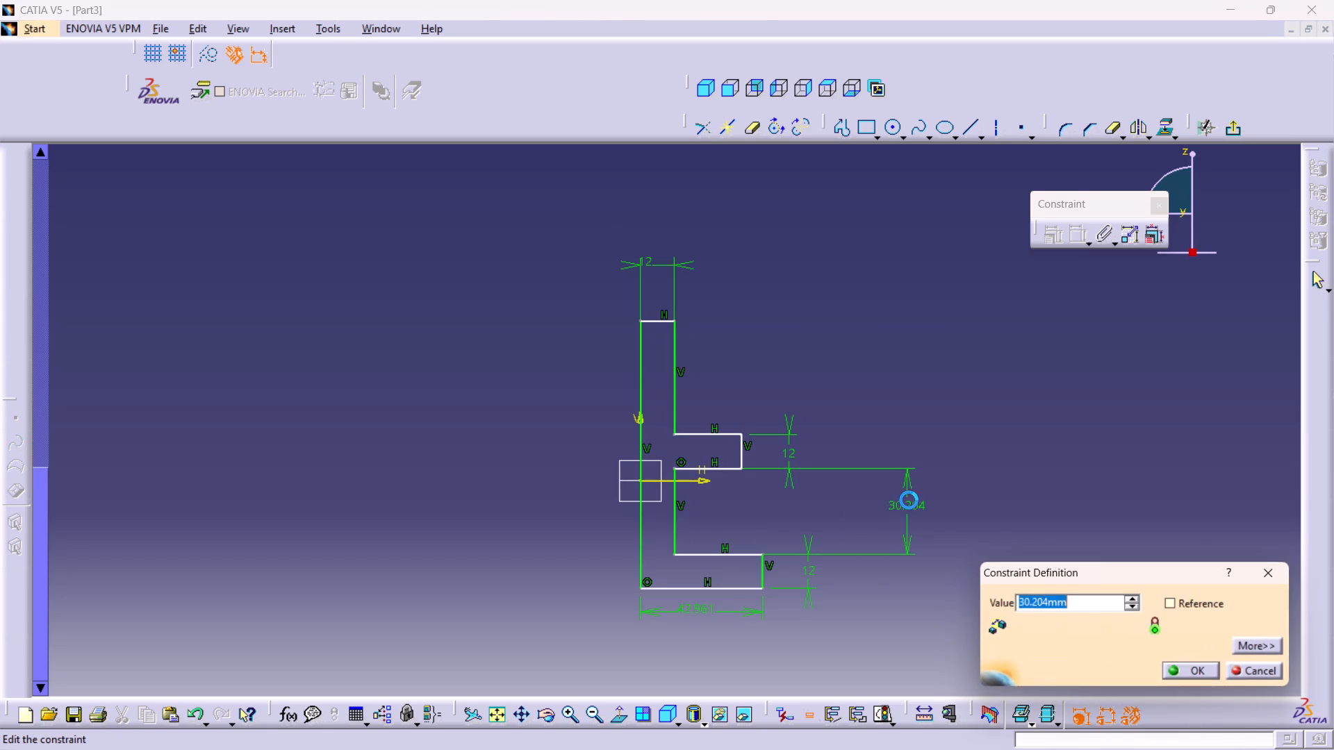
type("25")
key("Return")
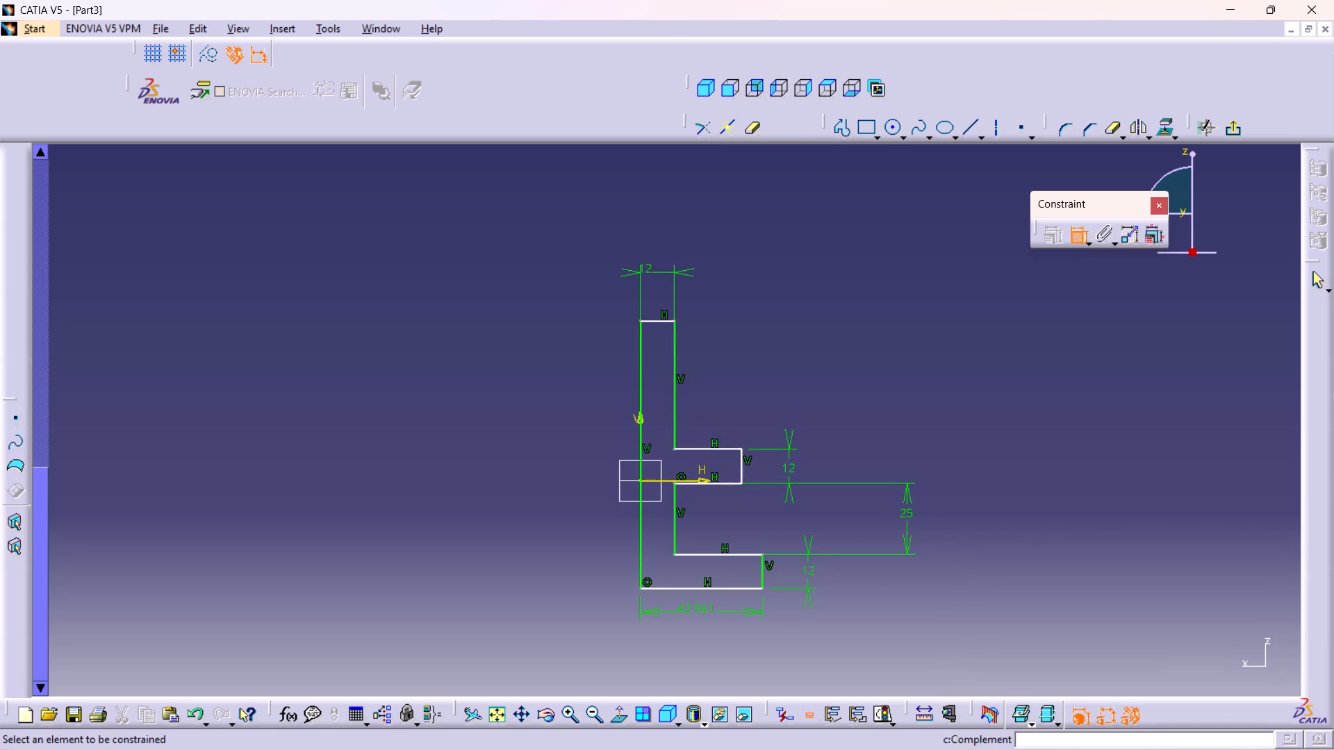
Set the length of the profile's bottom edge to 25 mm.
double_click(689, 606)
double_click(691, 606)
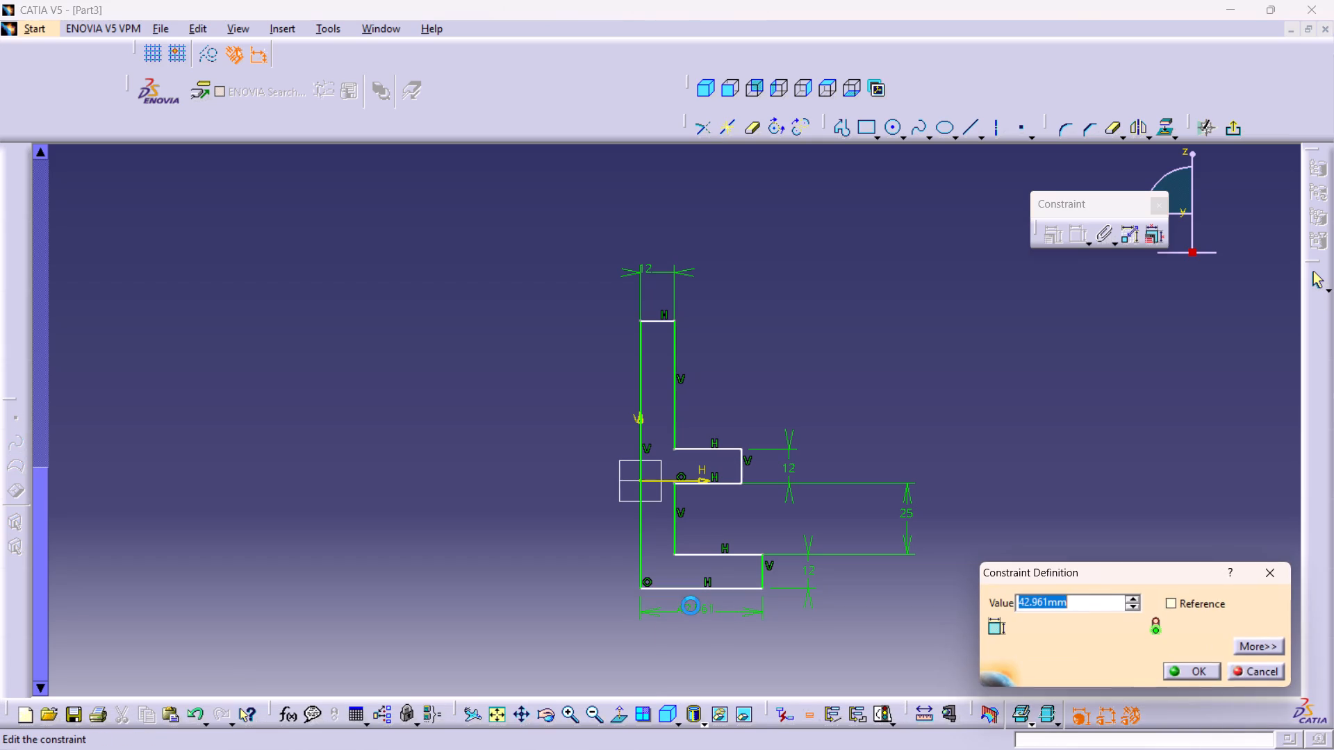
type("25")
key("Return")
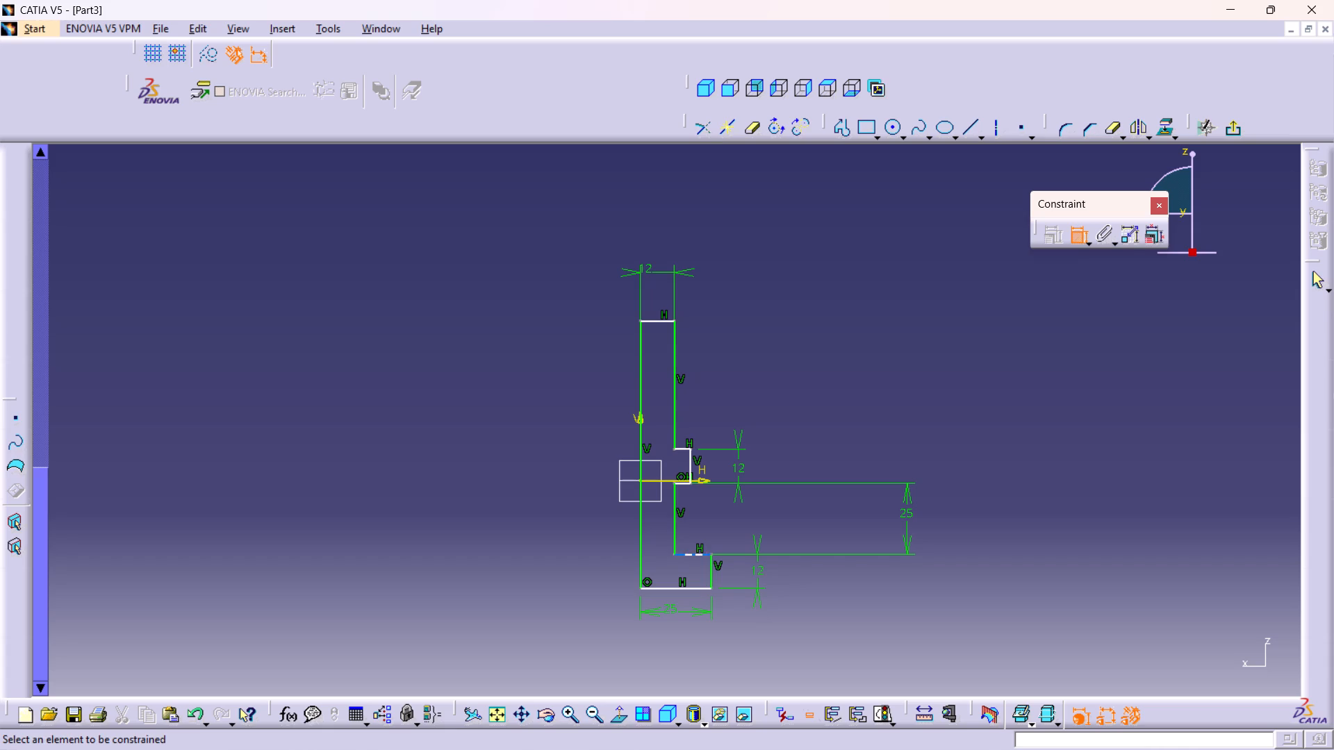
Dimension the middle arm's lower edge and set its length to 25-12, giving 13 mm.
middle_click_drag(684, 485, 677, 349)
right_click(684, 485)
middle_click_drag(744, 503, 697, 375)
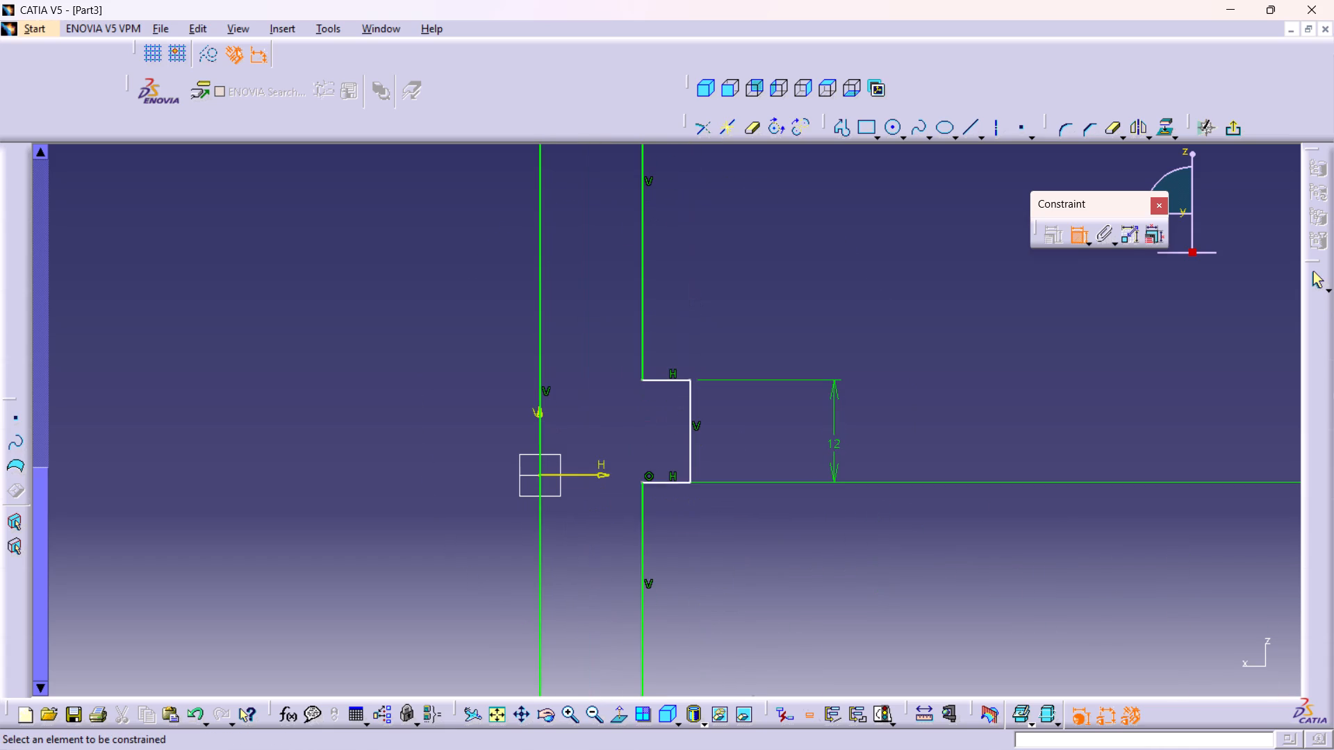
left_click(664, 484)
left_click(680, 547)
double_click(671, 537)
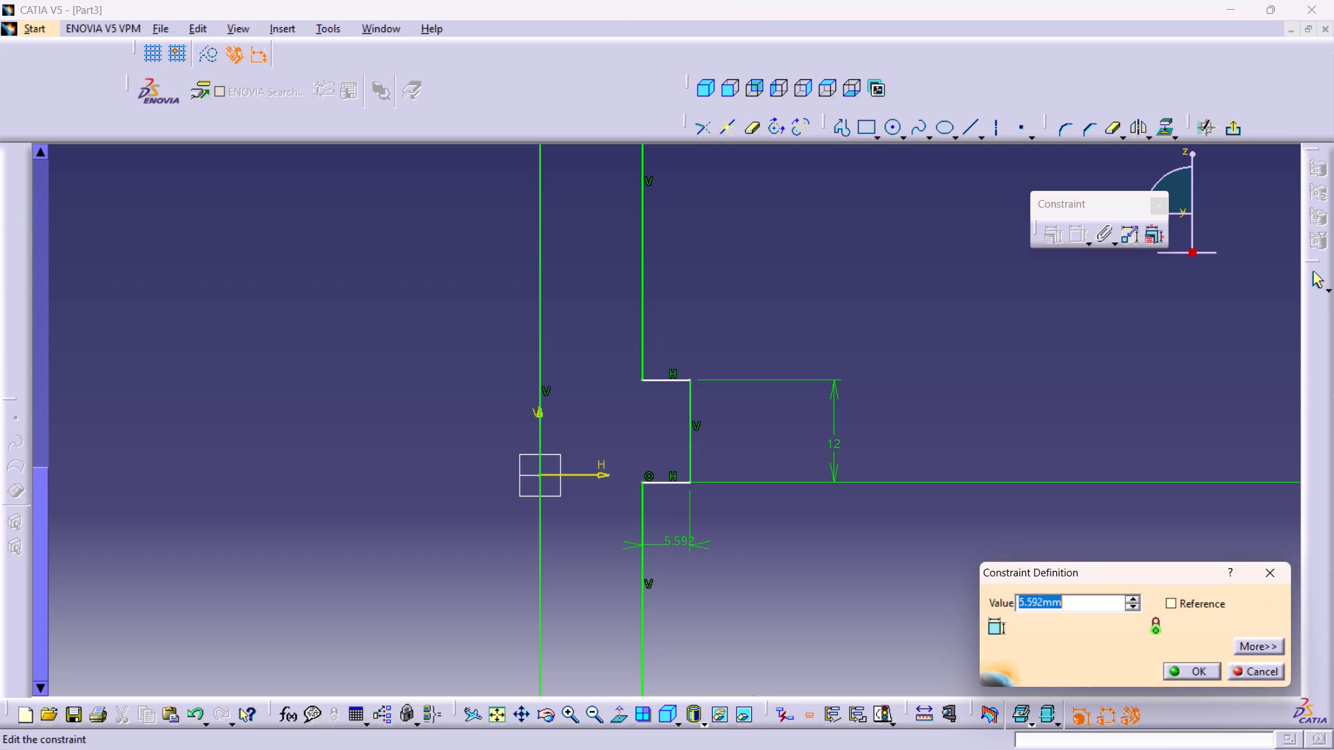
type("25-12")
key("Return")
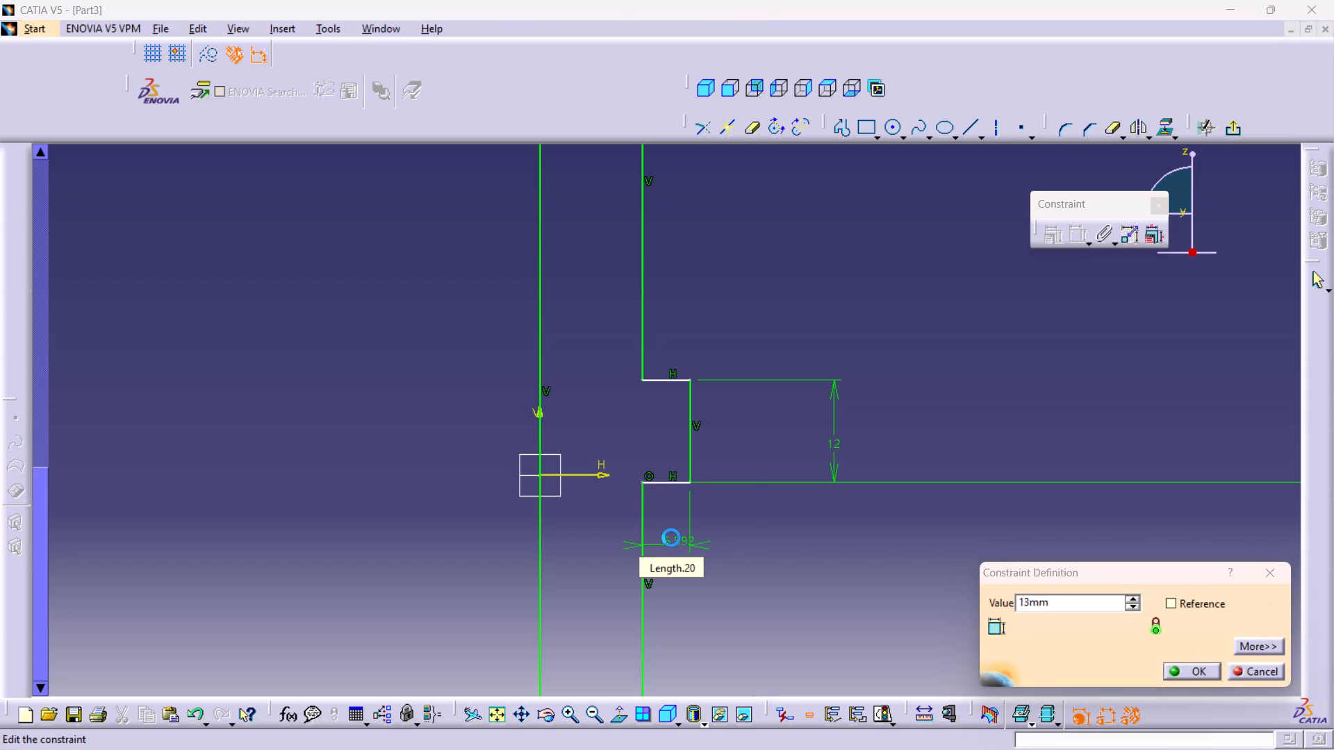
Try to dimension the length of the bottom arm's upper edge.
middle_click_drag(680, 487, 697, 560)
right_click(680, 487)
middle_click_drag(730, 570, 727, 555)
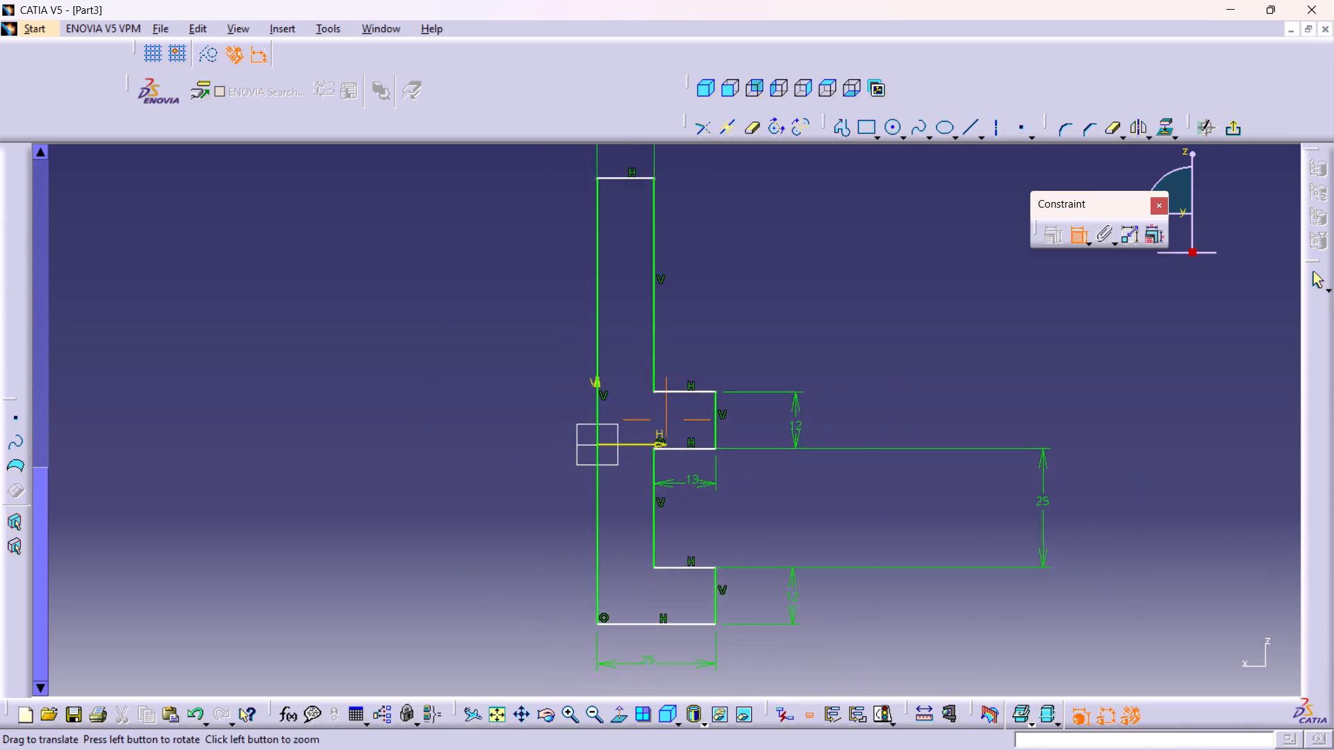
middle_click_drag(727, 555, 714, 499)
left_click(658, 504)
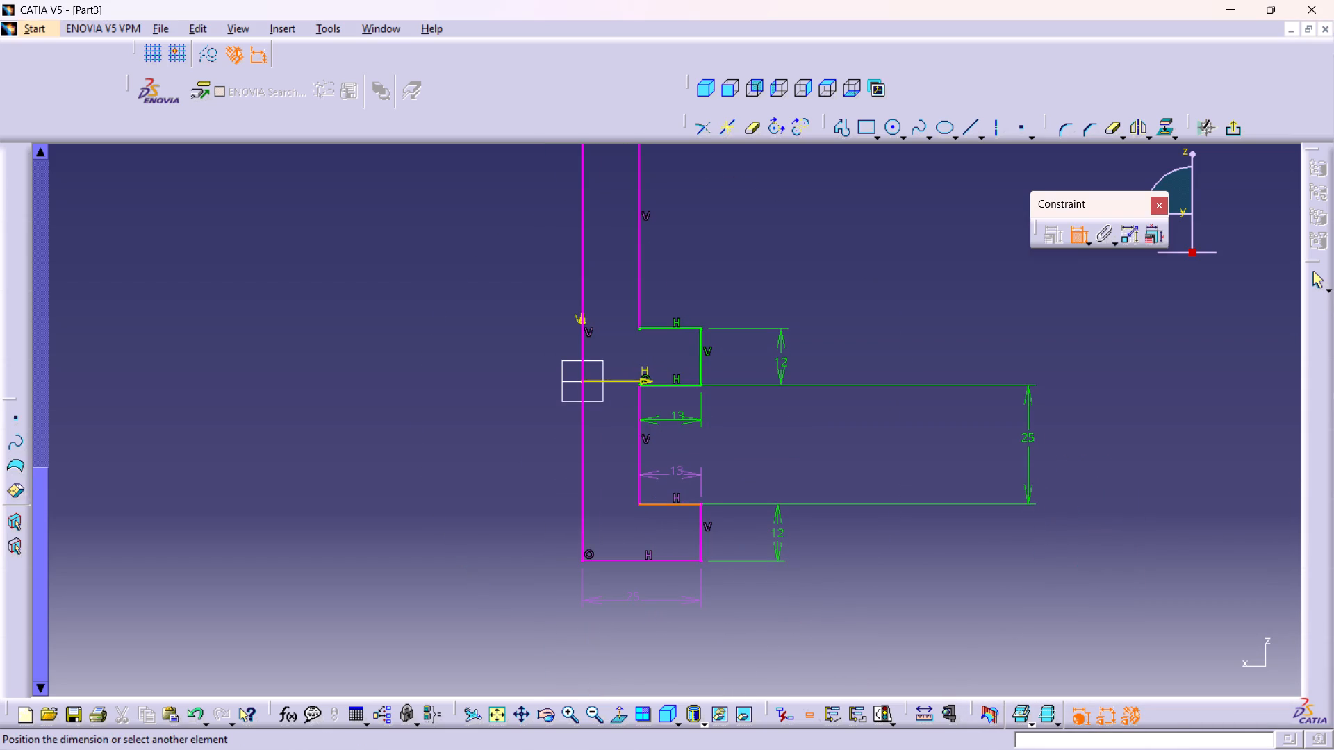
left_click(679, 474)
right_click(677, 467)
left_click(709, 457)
Dimension the upright's full-height vertical edge and set its length to 90-18, giving 72 mm.
middle_click_drag(701, 285, 710, 347)
right_click(701, 285)
middle_click_drag(698, 269, 705, 347)
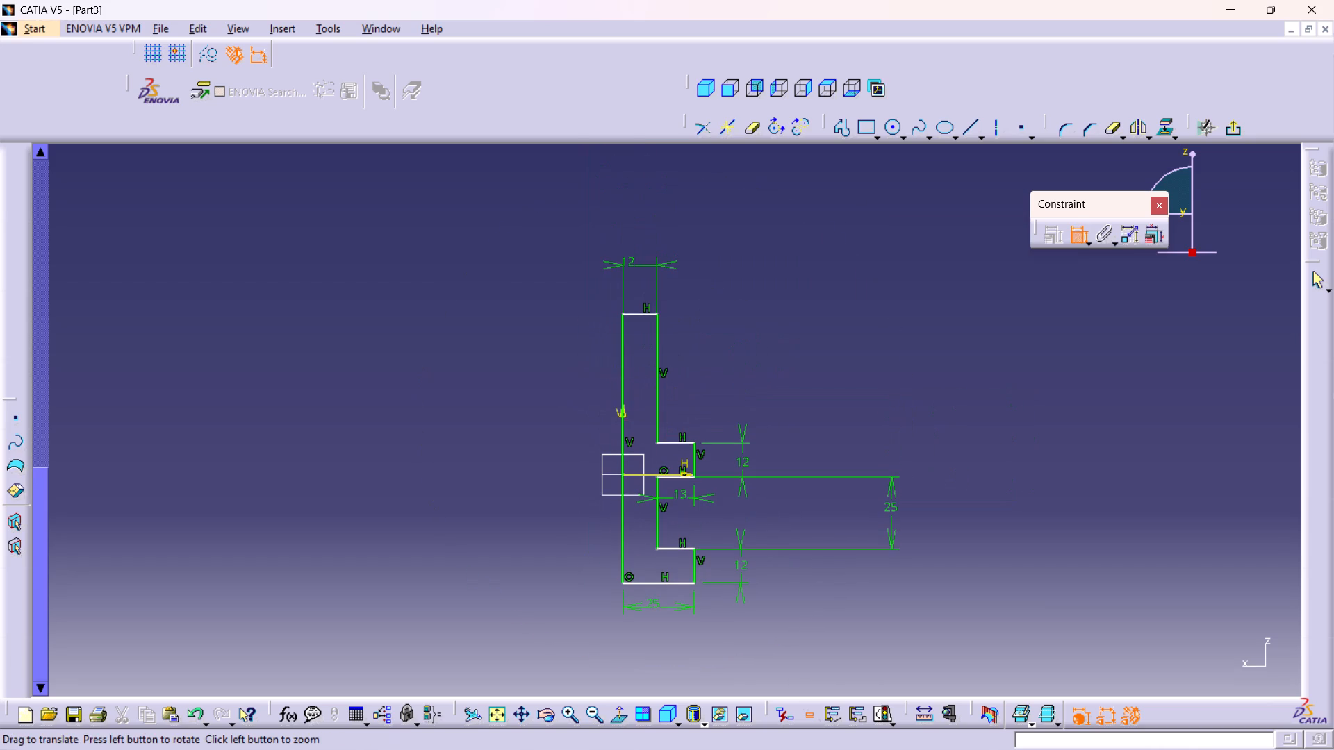
left_click_drag(621, 372, 615, 376)
left_click(465, 446)
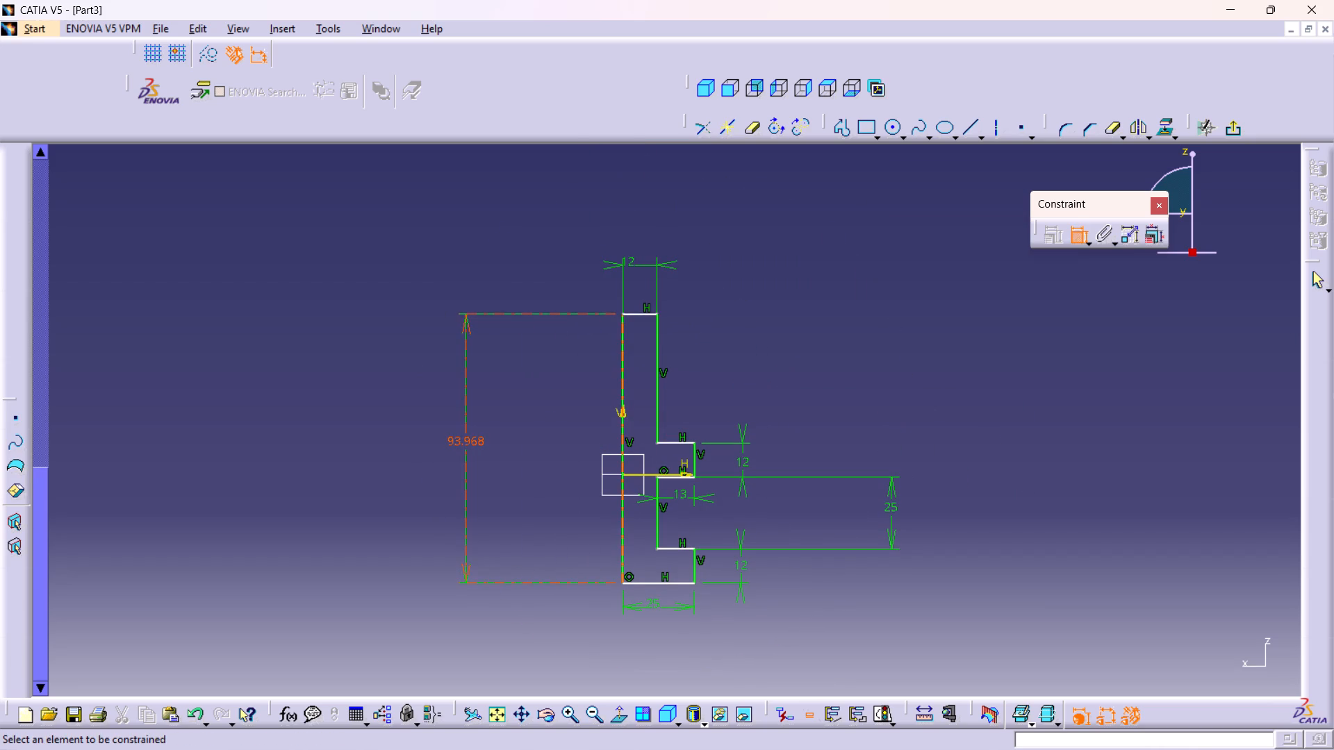
double_click(458, 437)
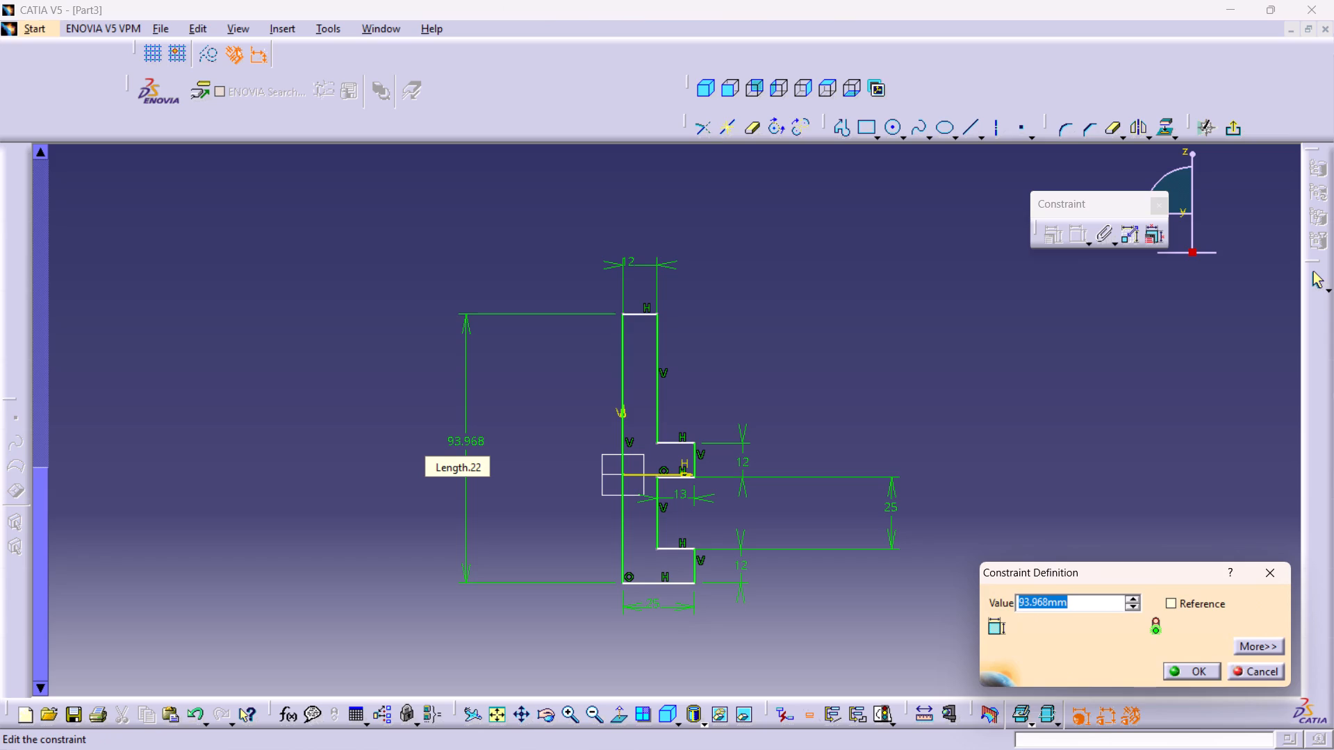
type("90")
key("minus")
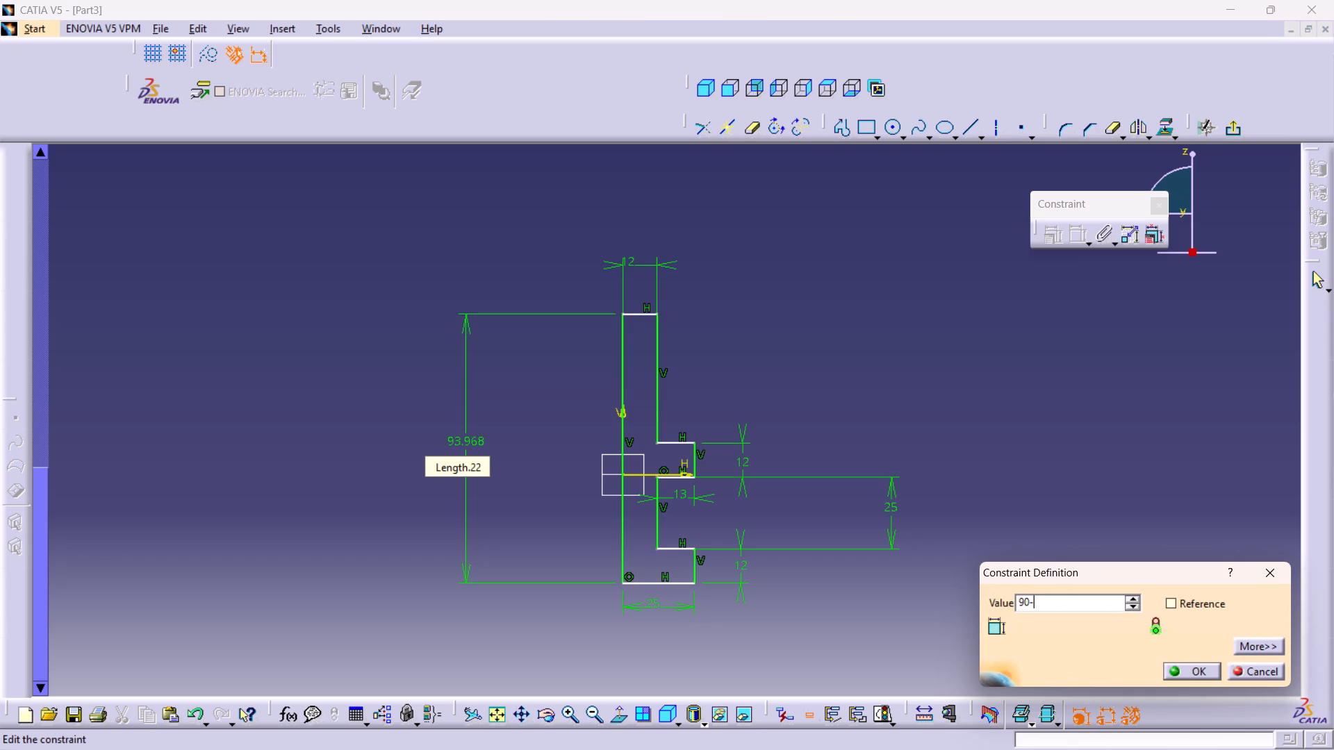
type("18")
key("Return")
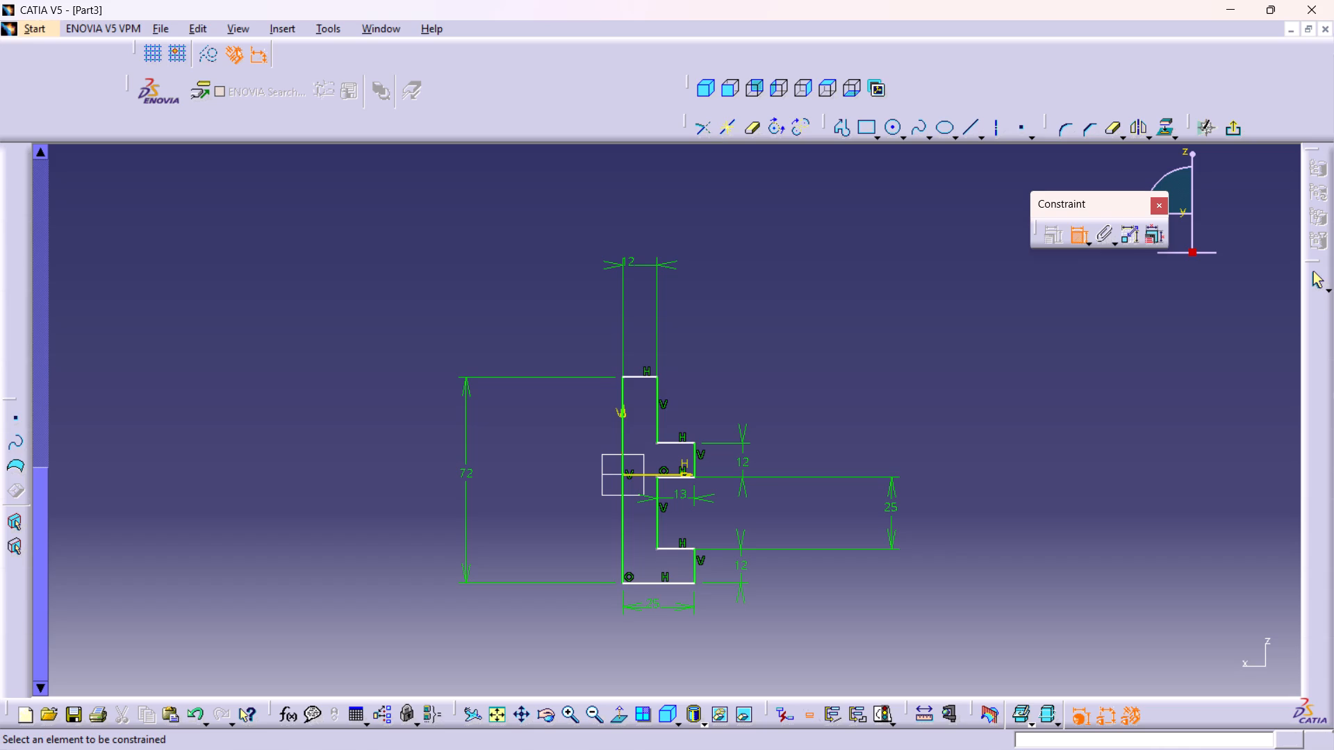
Constrain the profile's top and bottom edges as symmetric about the horizontal sketch axis.
left_click(650, 583)
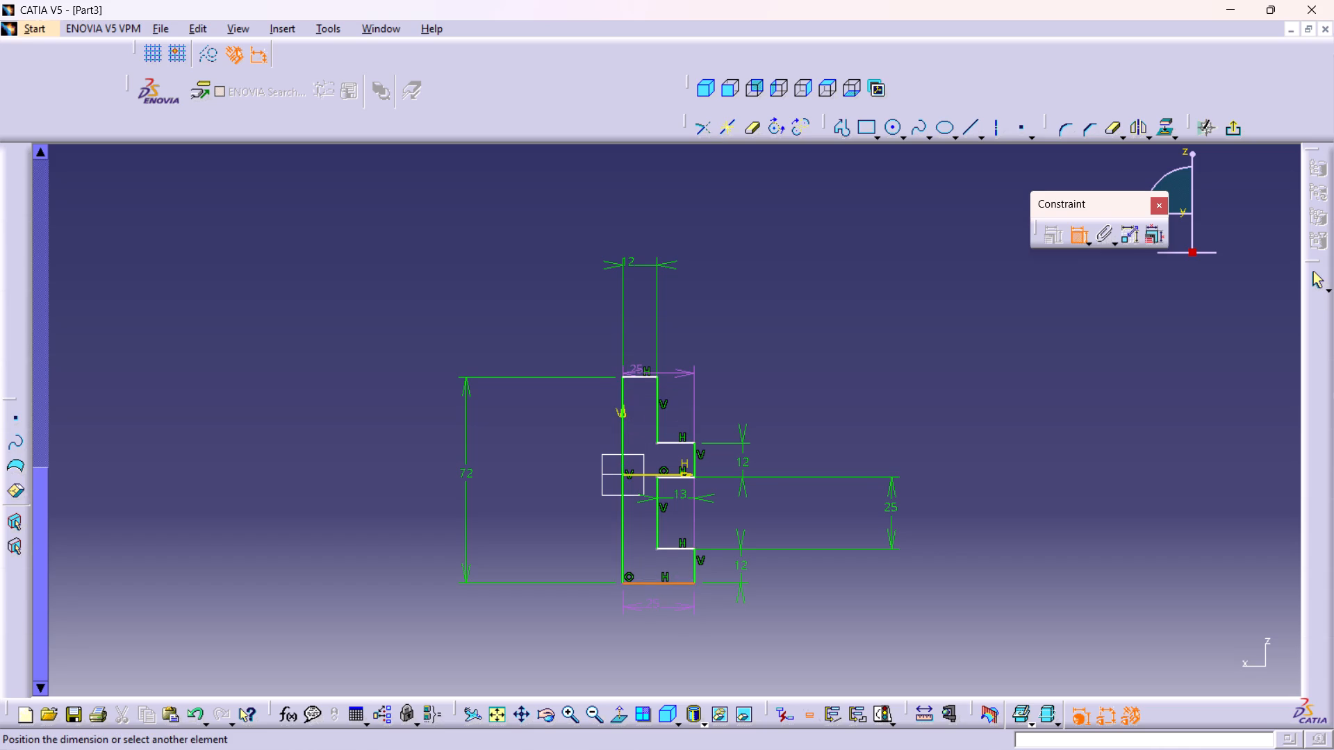
left_click(641, 376)
right_click(963, 450)
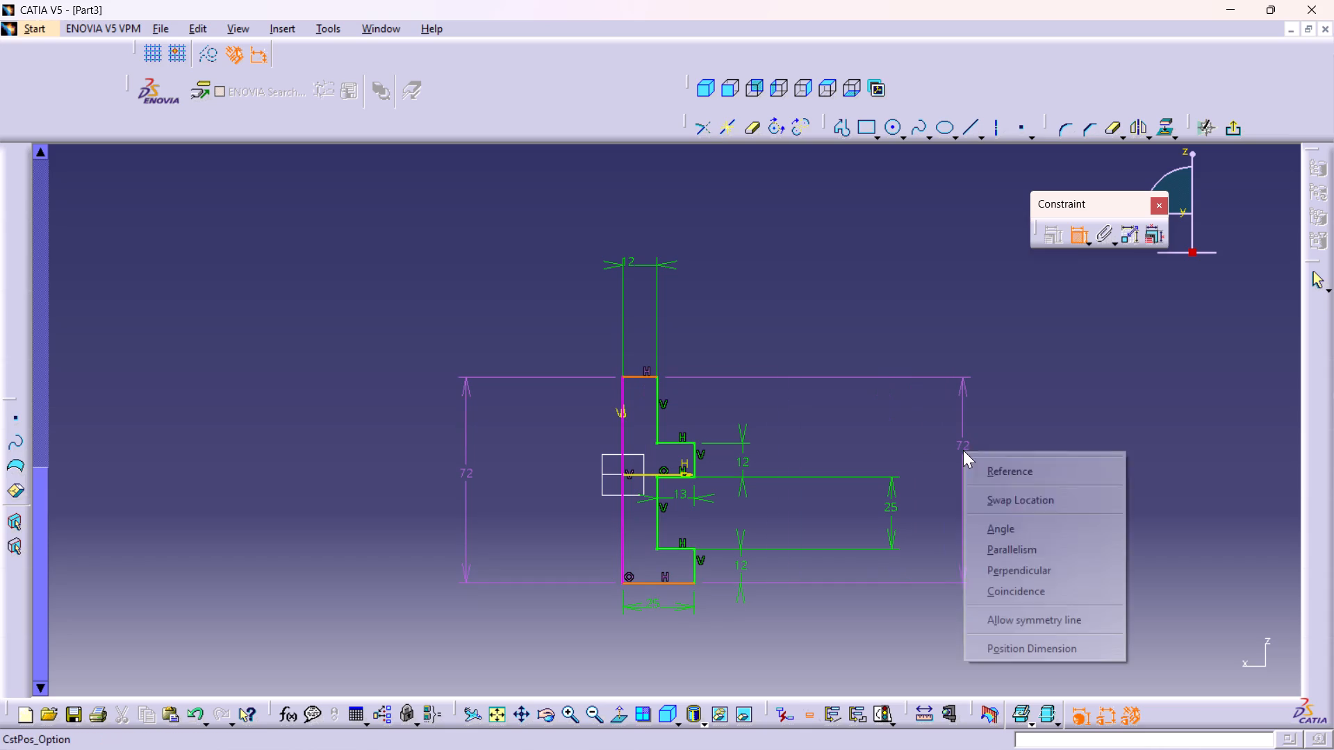
left_click(1006, 626)
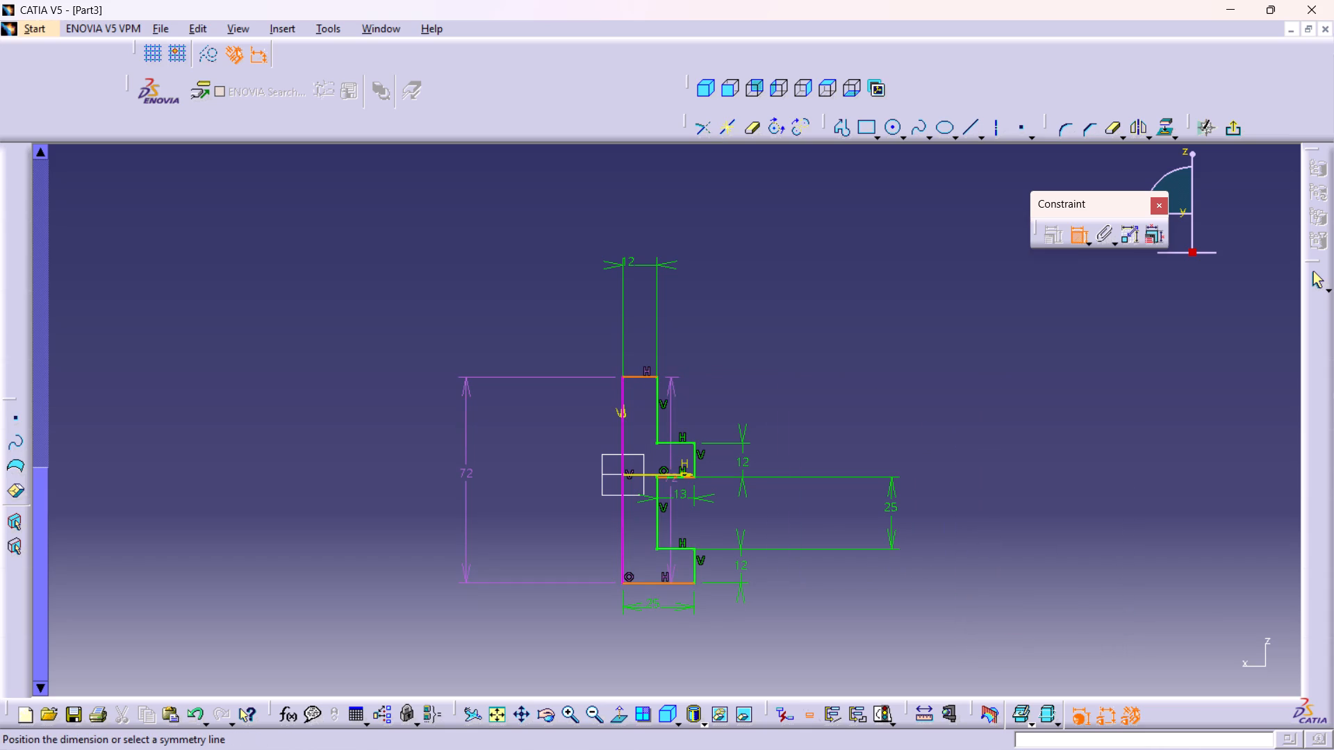
left_click(649, 476)
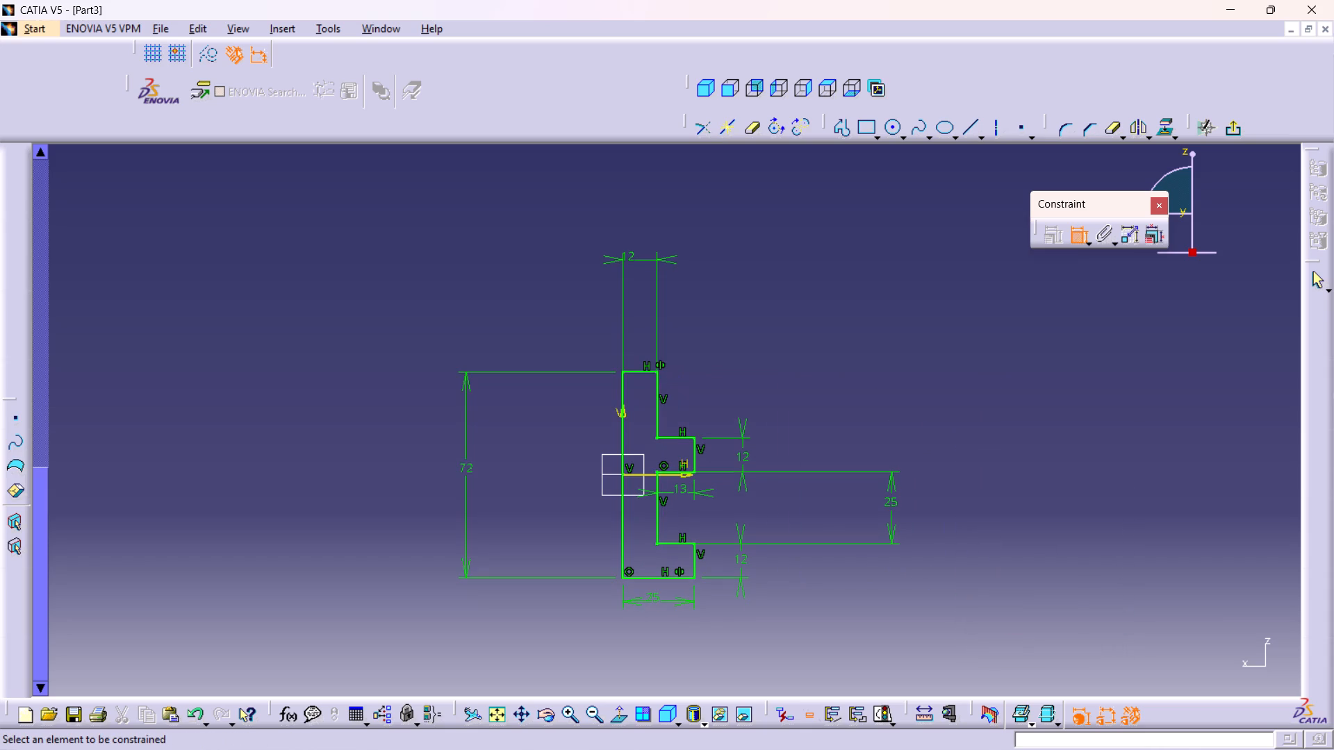
Exit the fully dimensioned profile sketch and return to Part Design.
middle_click_drag(879, 652, 868, 597)
right_click(879, 652)
middle_click_drag(798, 563, 789, 551)
right_click(798, 563)
middle_click_drag(789, 551, 791, 558)
right_click(789, 551)
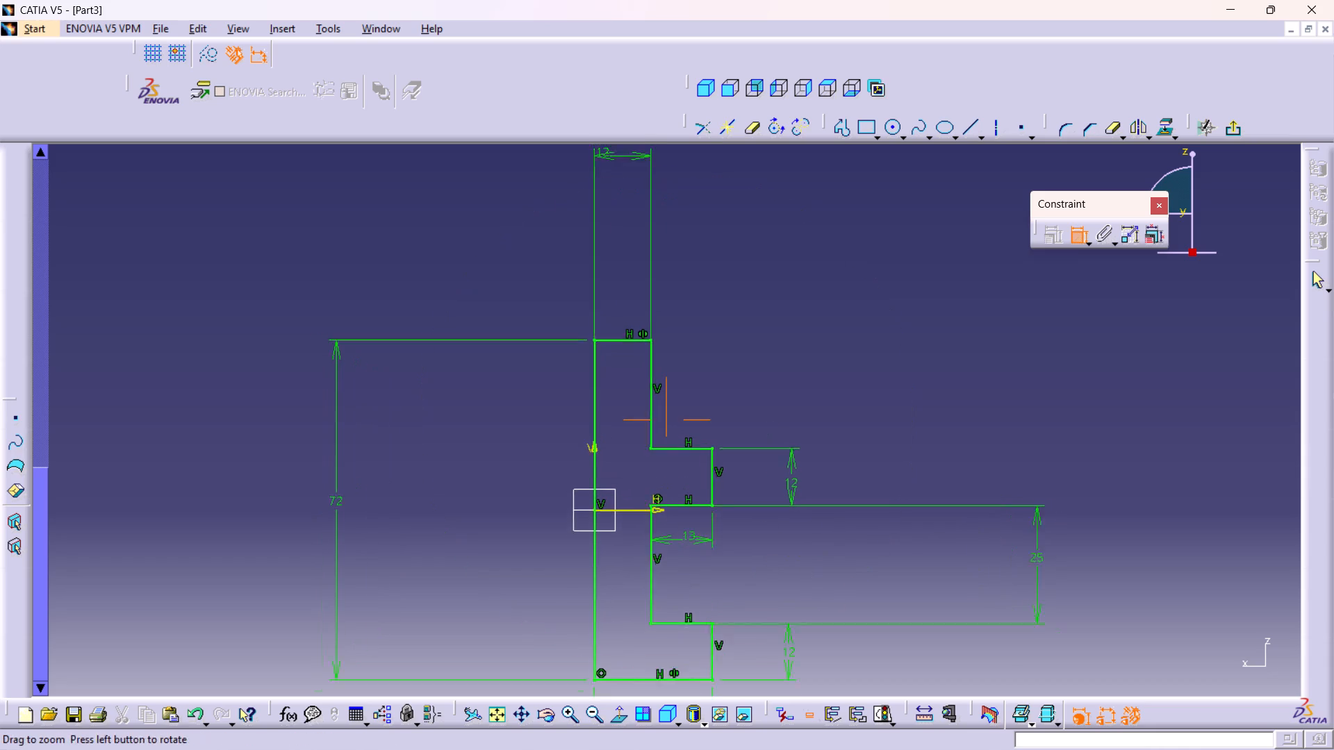
middle_click_drag(791, 558, 800, 572)
middle_click_drag(796, 552, 793, 517)
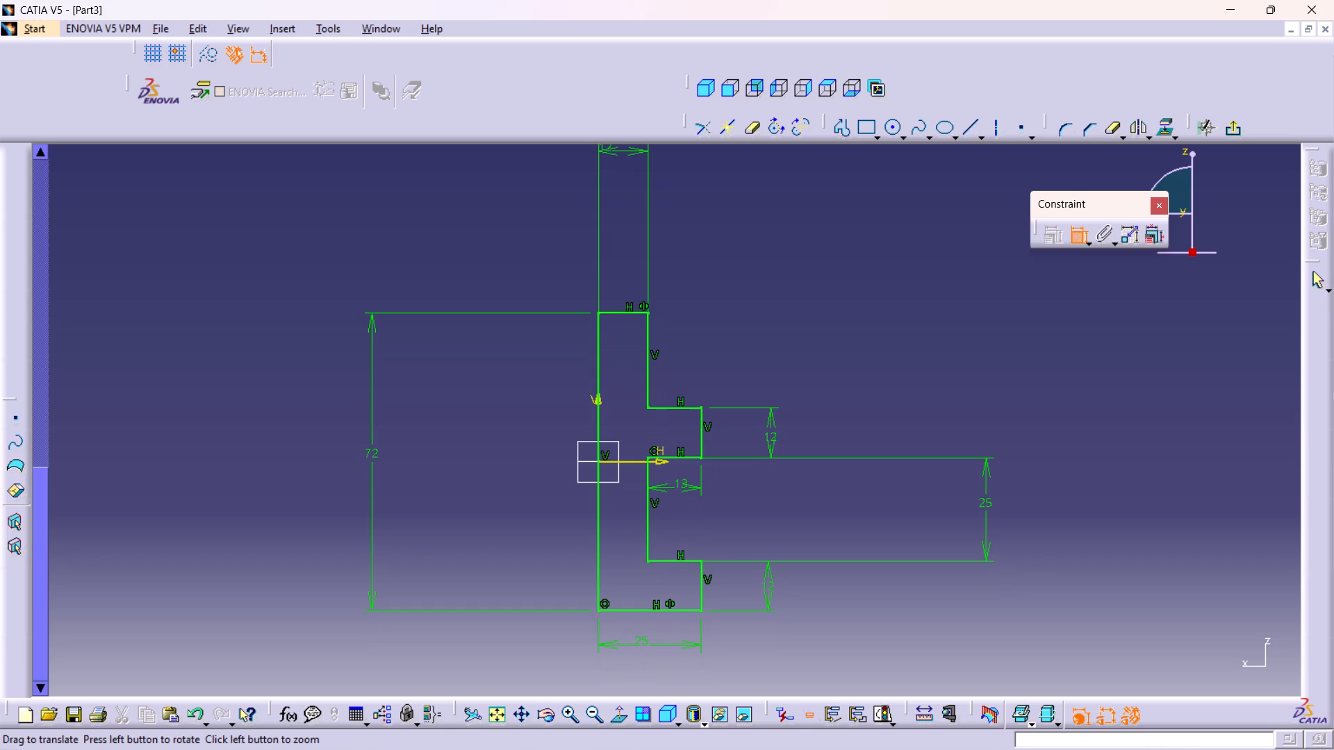
left_click(1234, 126)
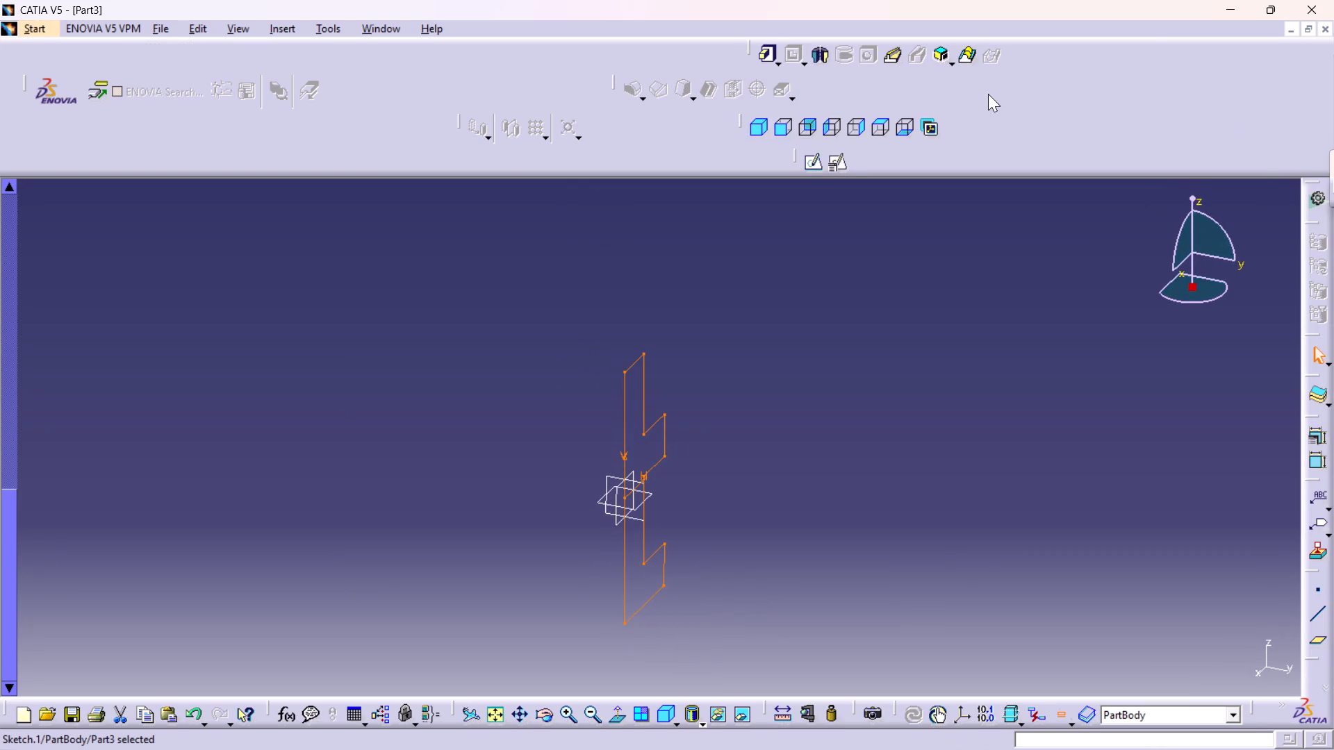
Pad the profile with a length of 30 mm and Mirrored extent enabled.
left_click(767, 47)
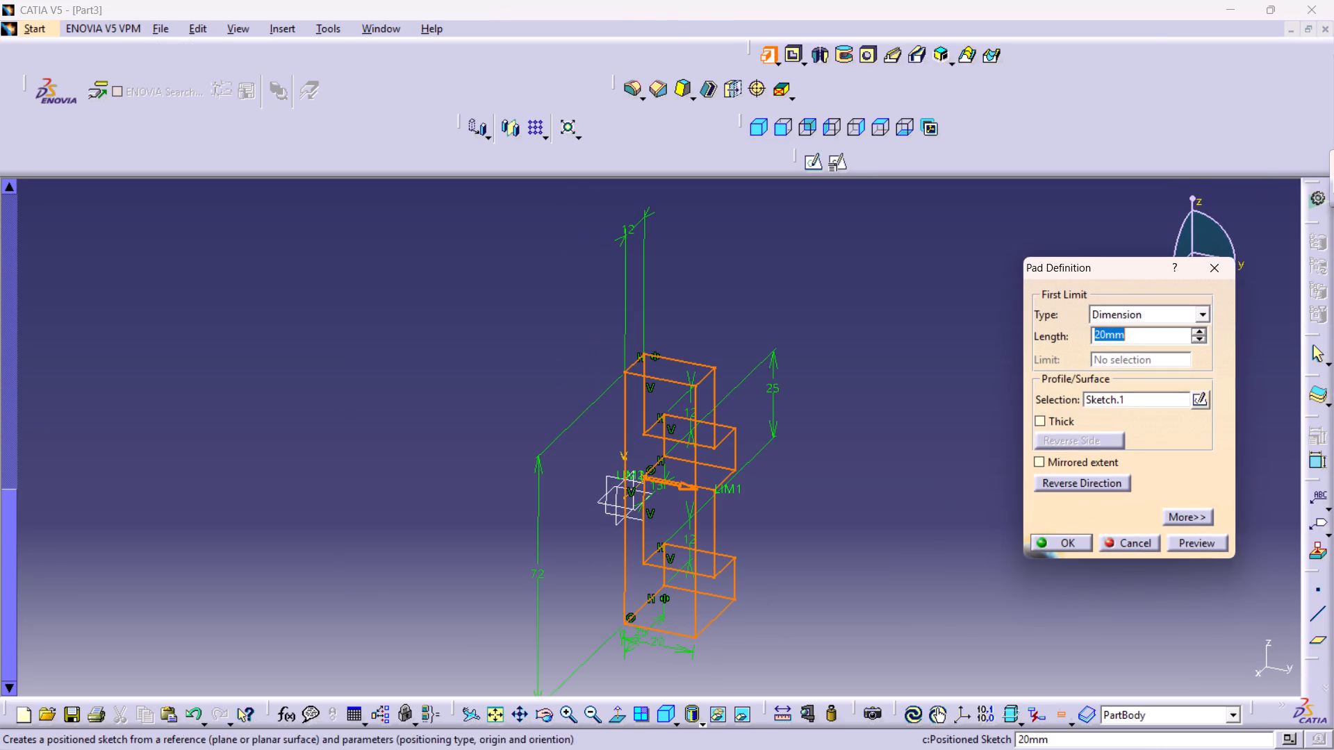
left_click(1069, 462)
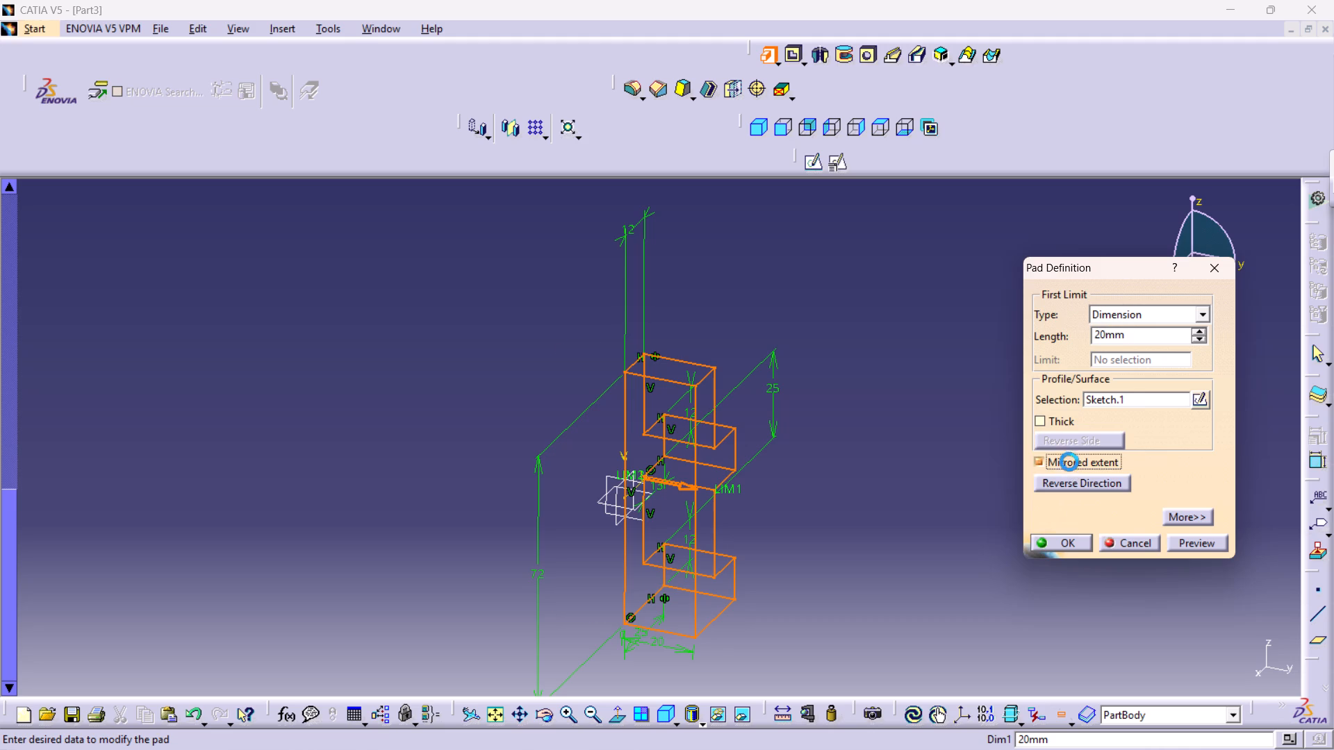
double_click(1137, 326)
double_click(1135, 335)
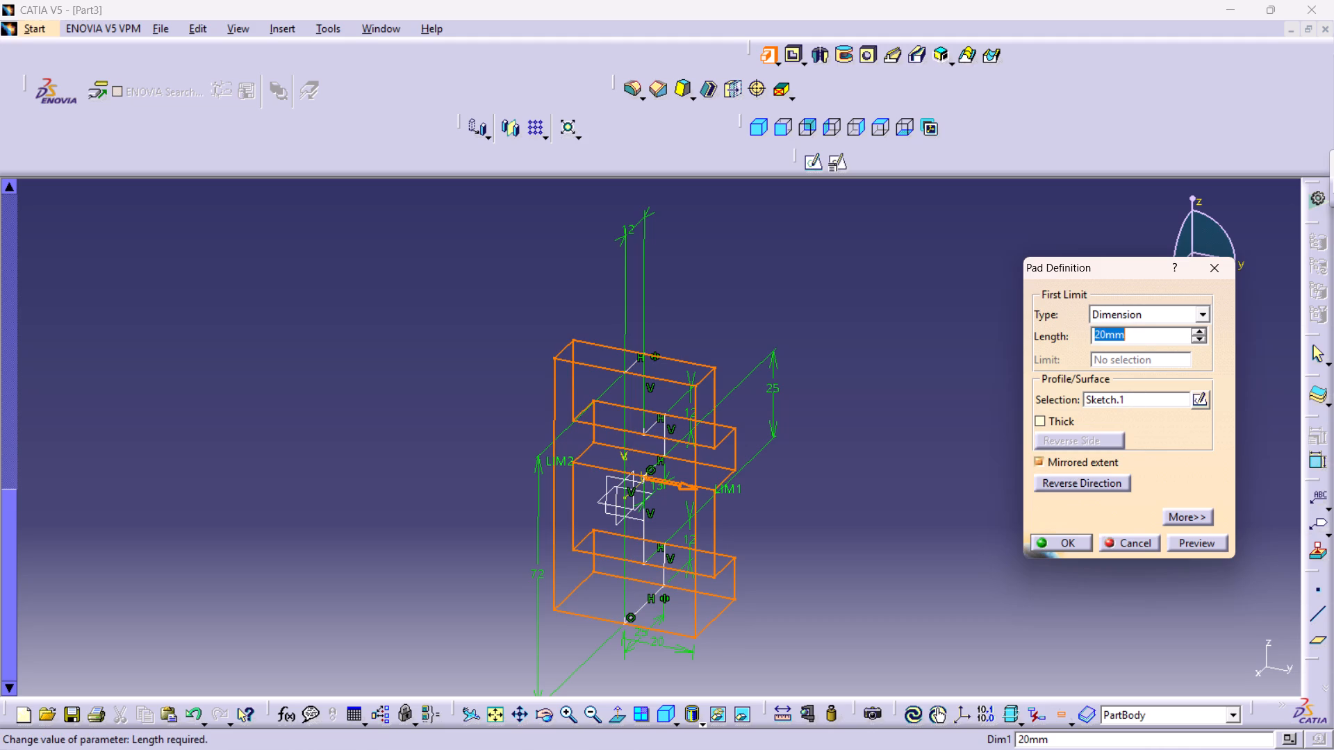
type("30")
key("Return")
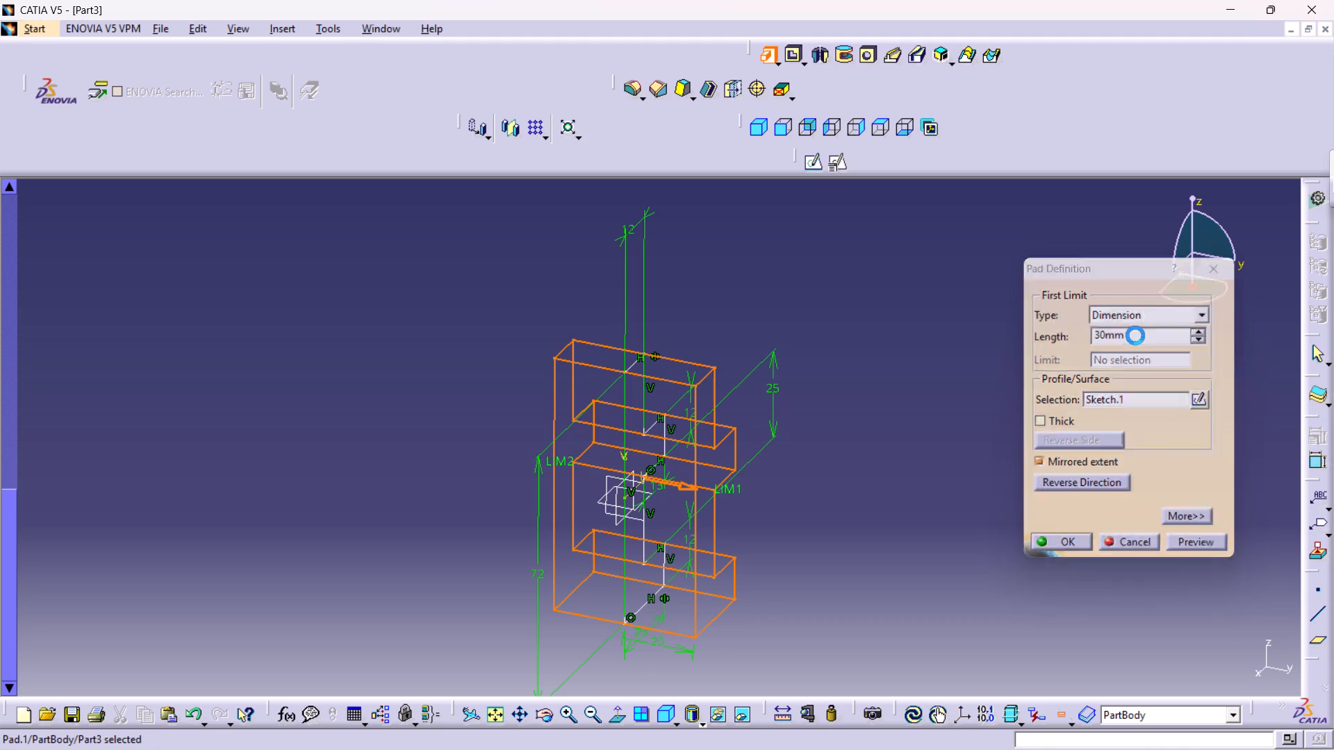
left_click(953, 472)
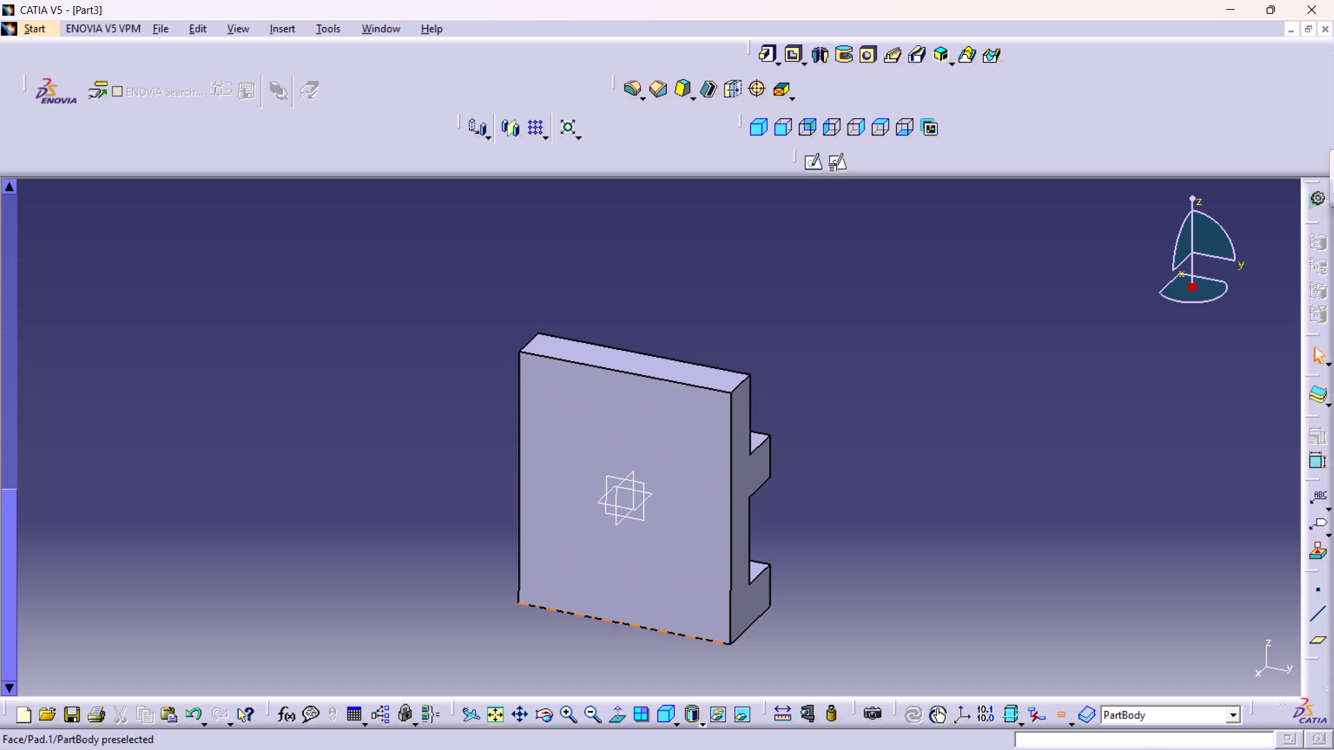
Create a positioned sketch on the yz plane with implicit origin and orientation.
left_click(645, 517)
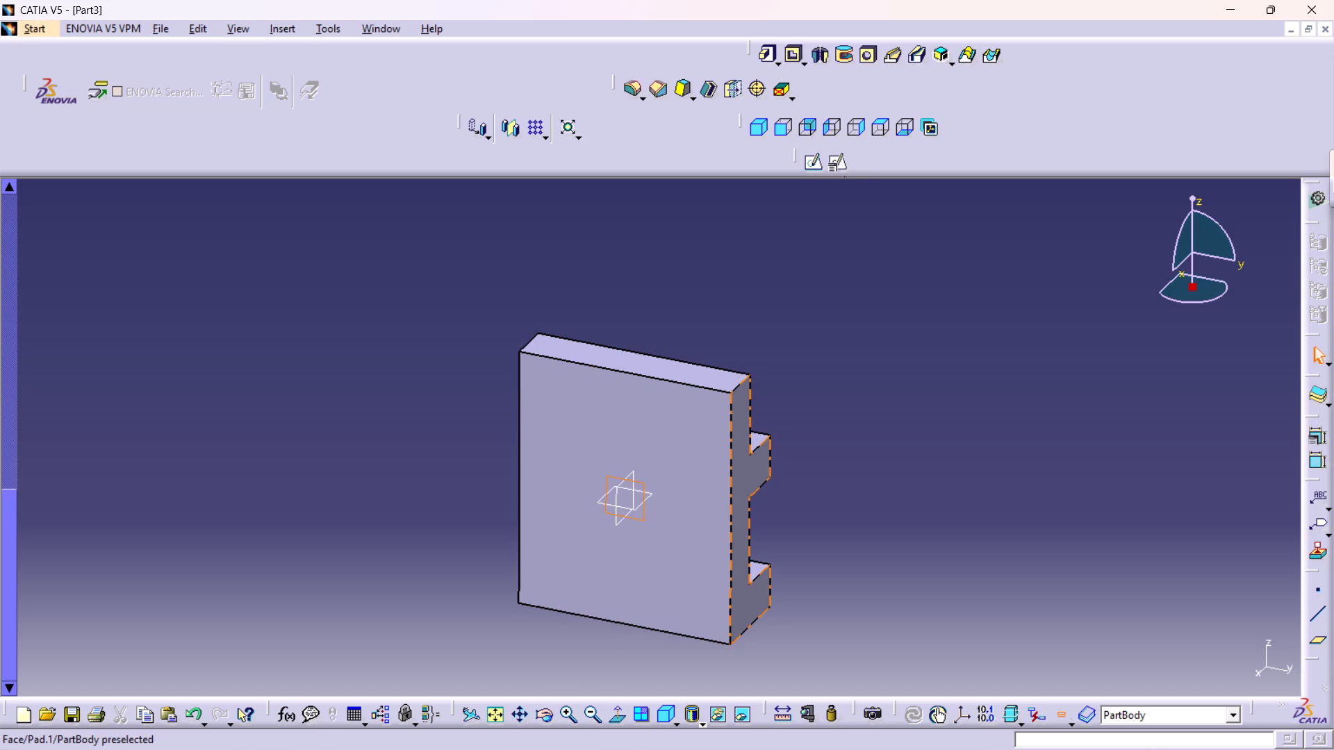
left_click(837, 162)
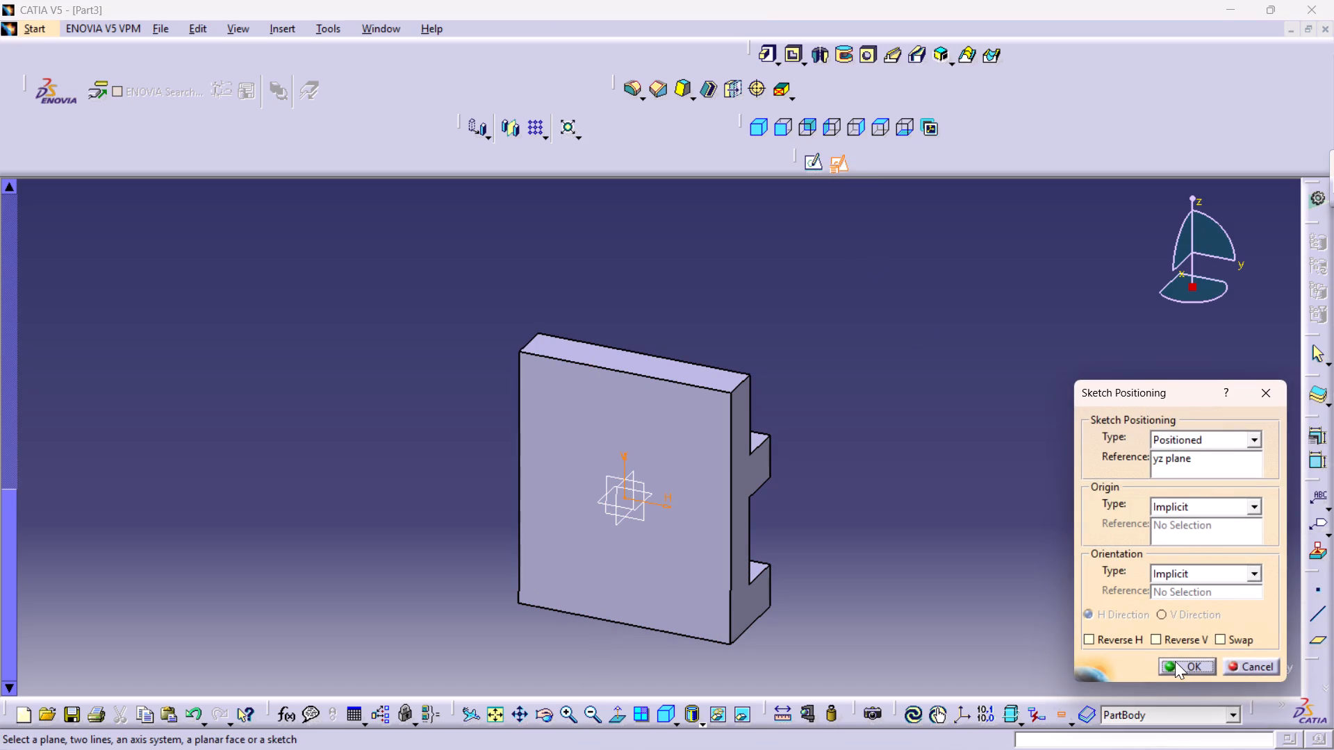
left_click(1175, 661)
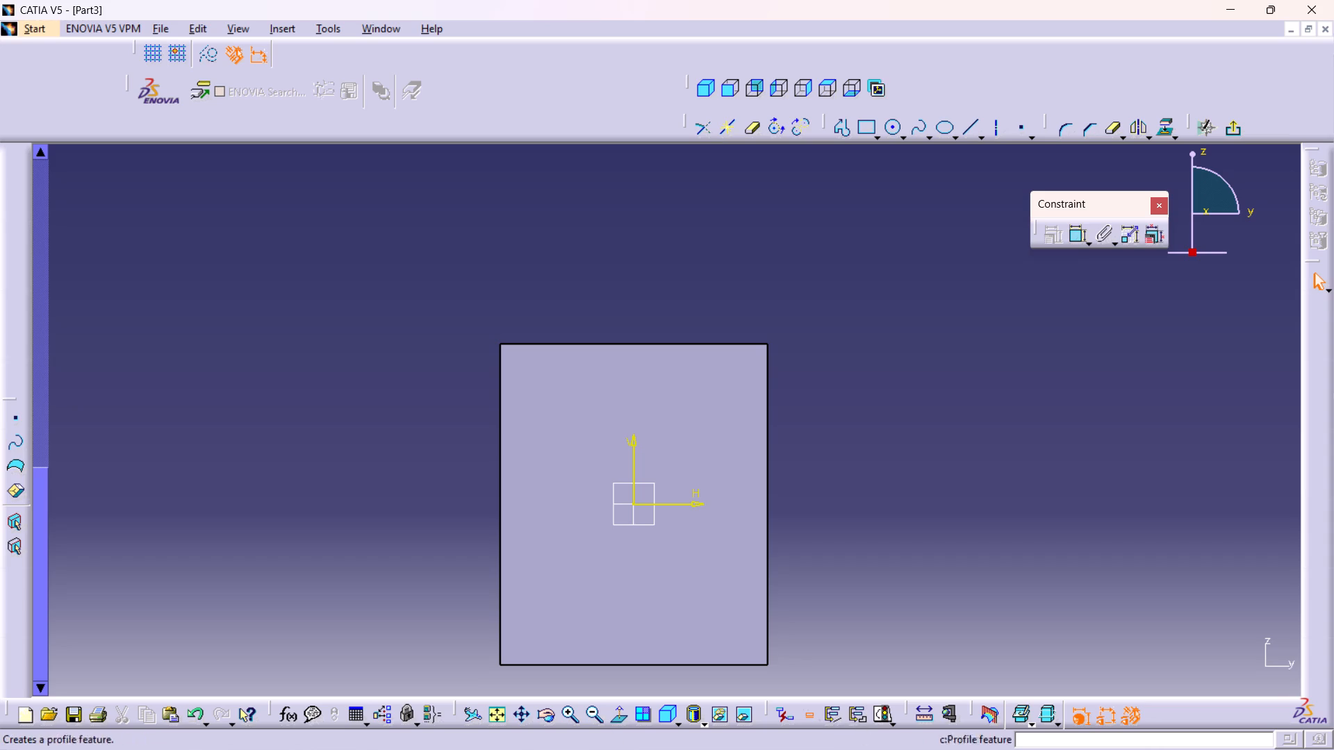
Sketch two outer circles side by side above the pad, about 34 mm in diameter on the left and 36.5 mm on the right.
middle_click_drag(661, 404, 661, 403)
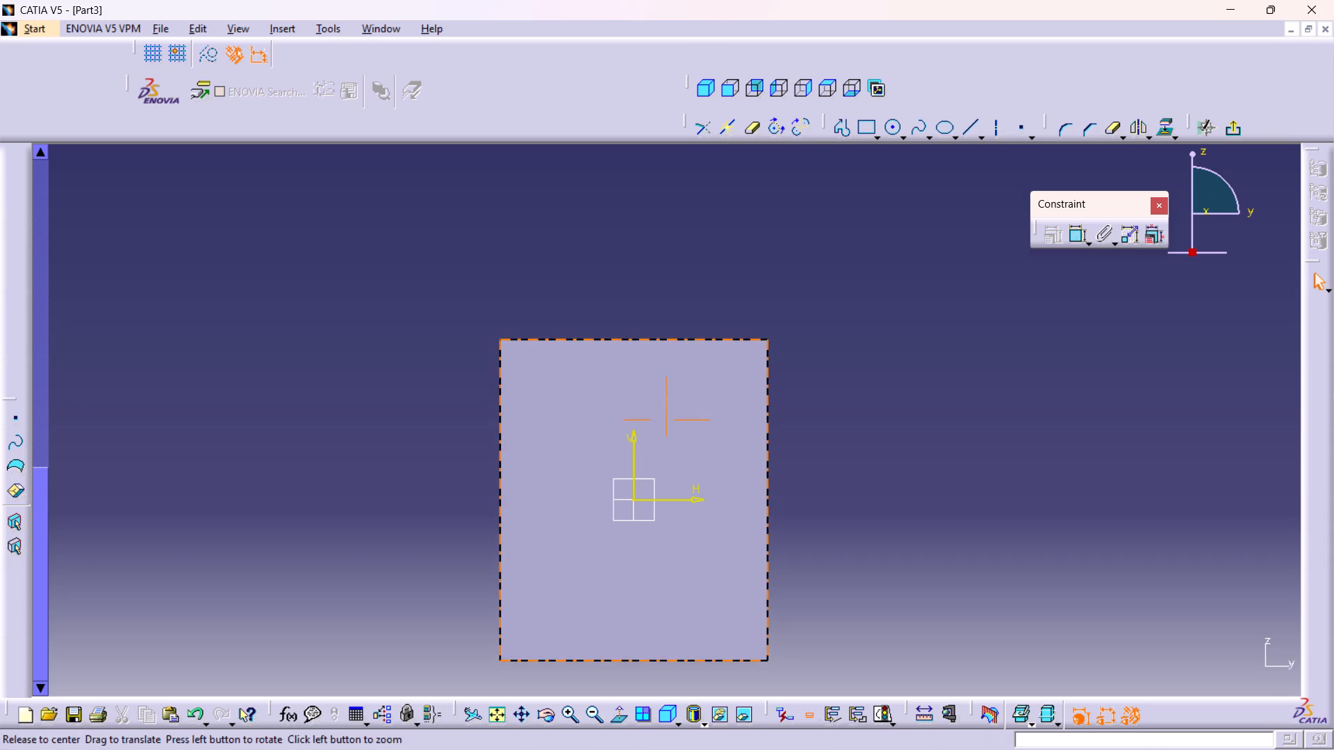
middle_click_drag(661, 403, 671, 426)
right_click(661, 403)
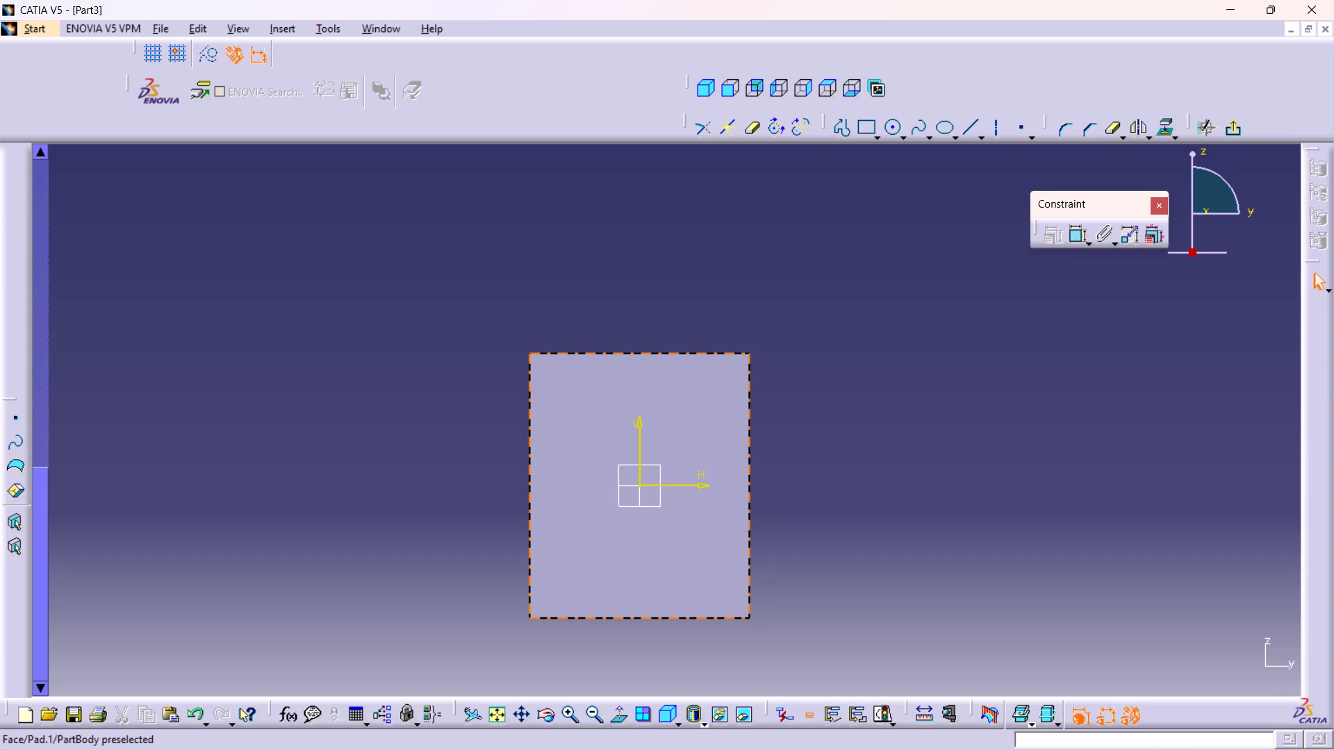
middle_click_drag(661, 386, 740, 400)
middle_click_drag(756, 437, 750, 414)
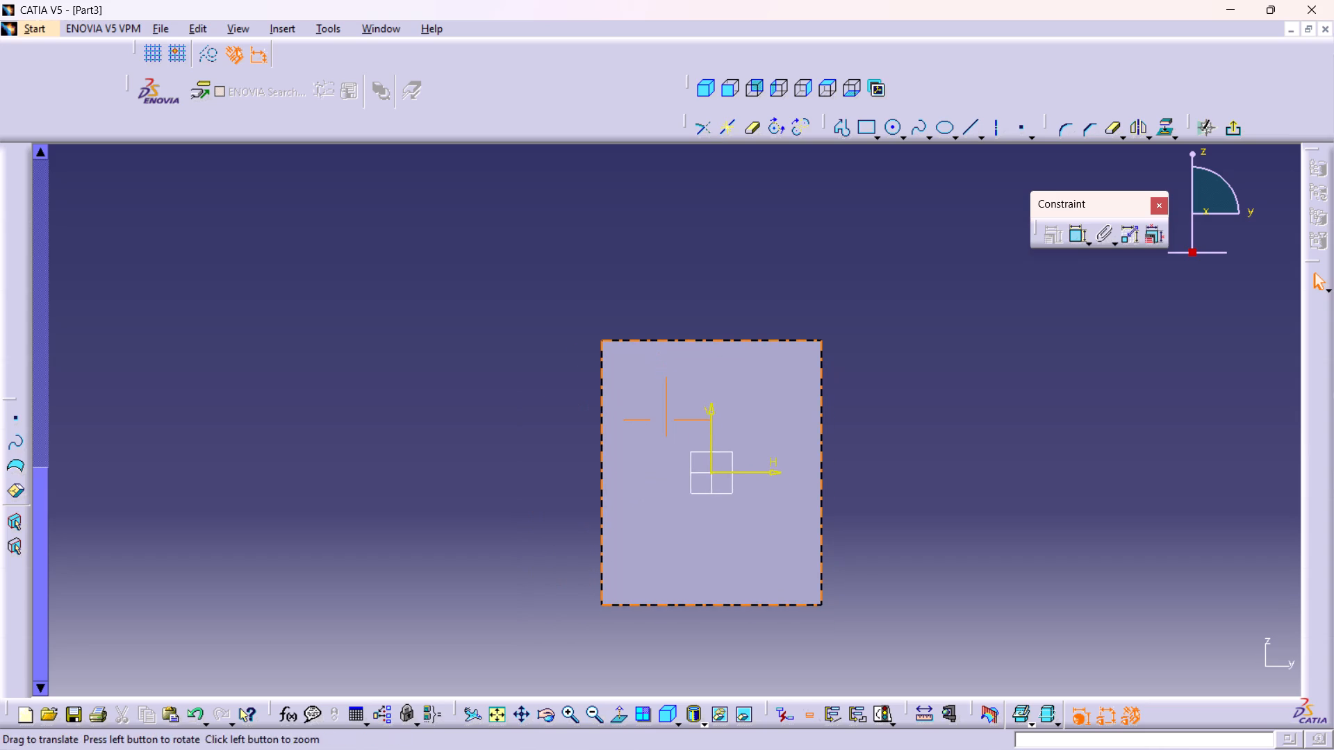
middle_click_drag(750, 414, 749, 421)
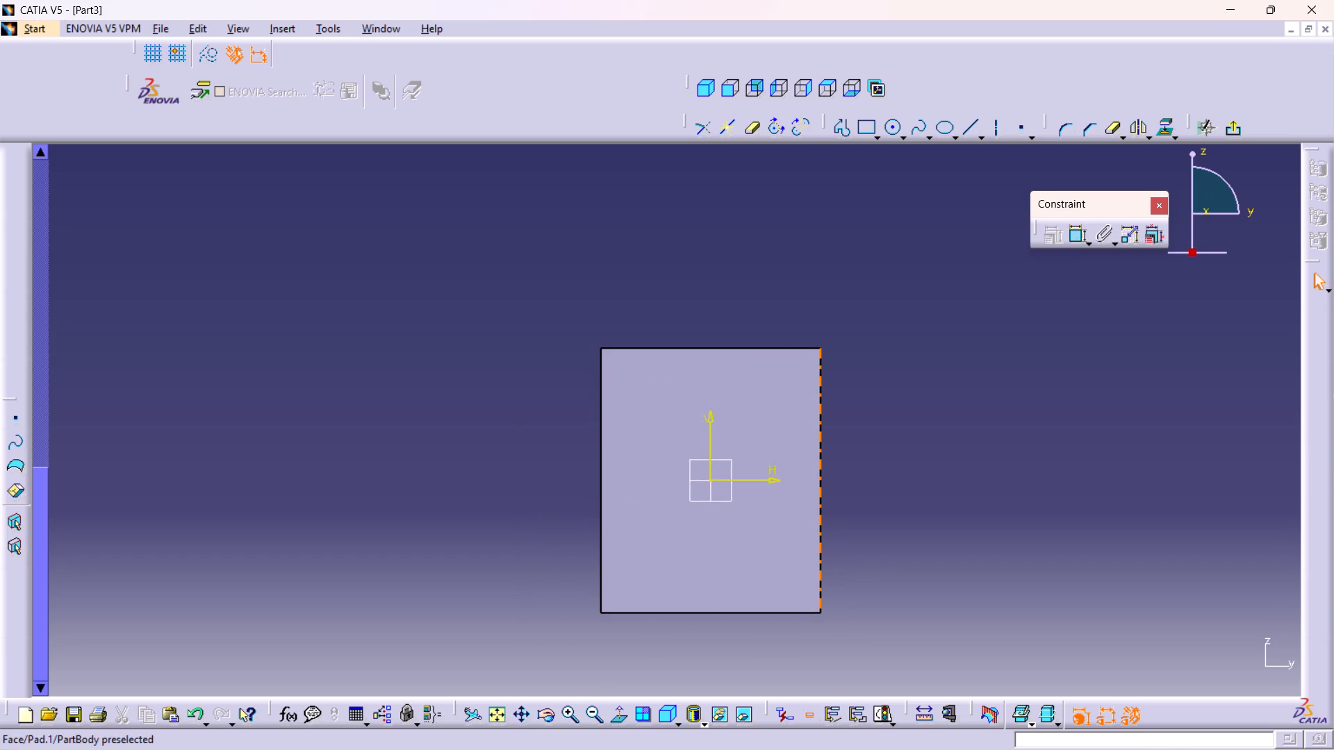
middle_click_drag(780, 249, 766, 268)
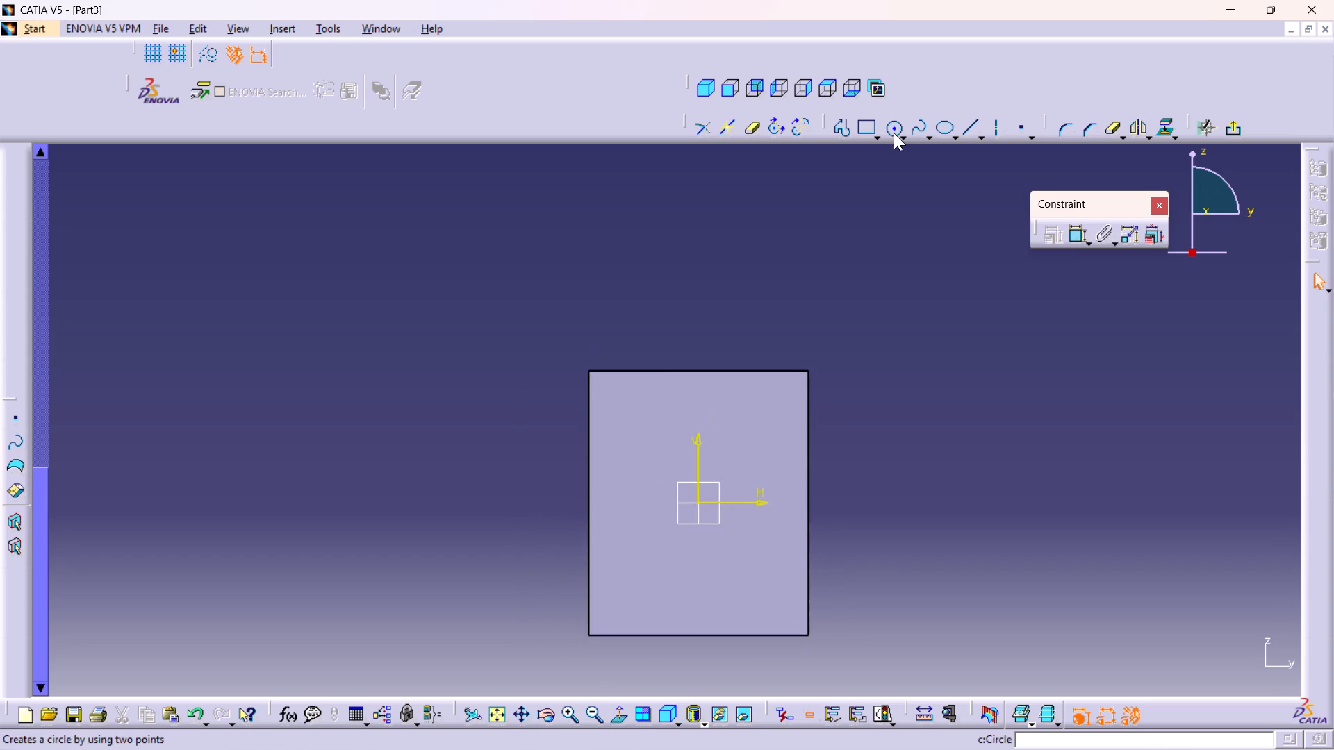
double_click(891, 131)
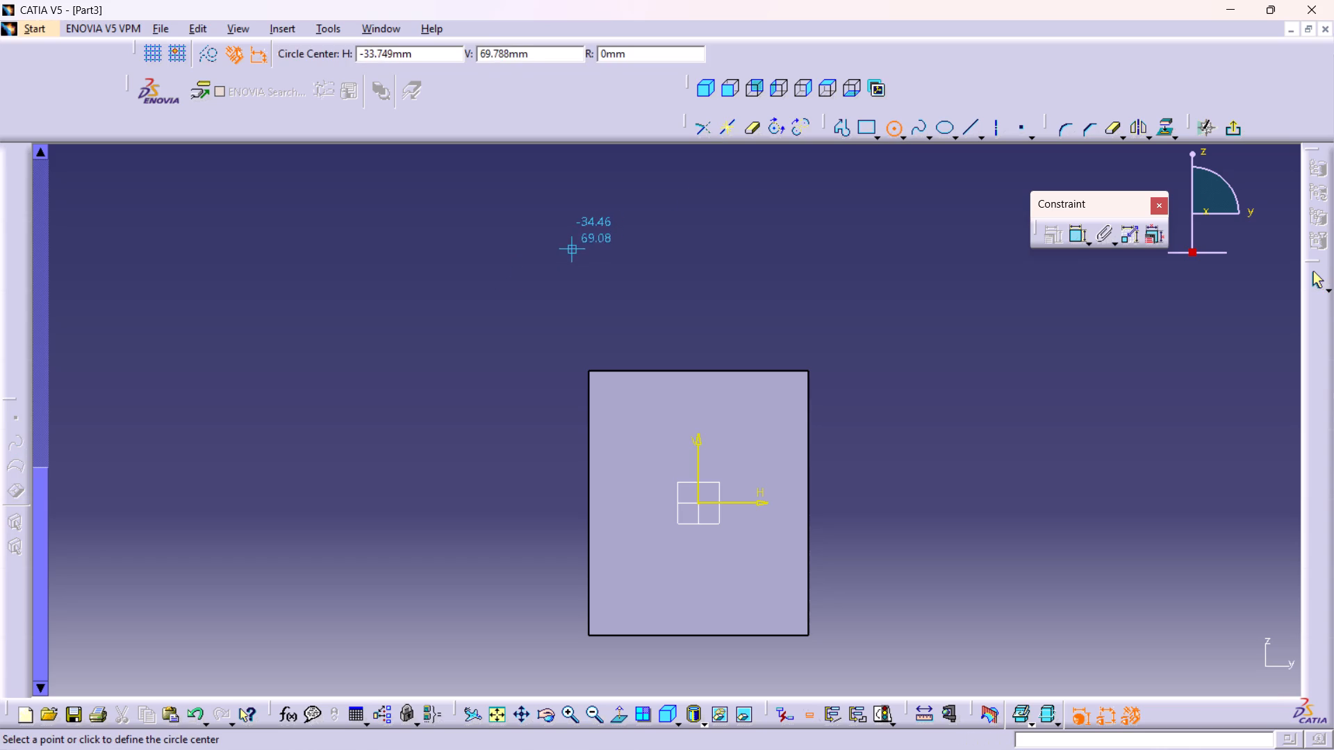
left_click(562, 260)
left_click(611, 301)
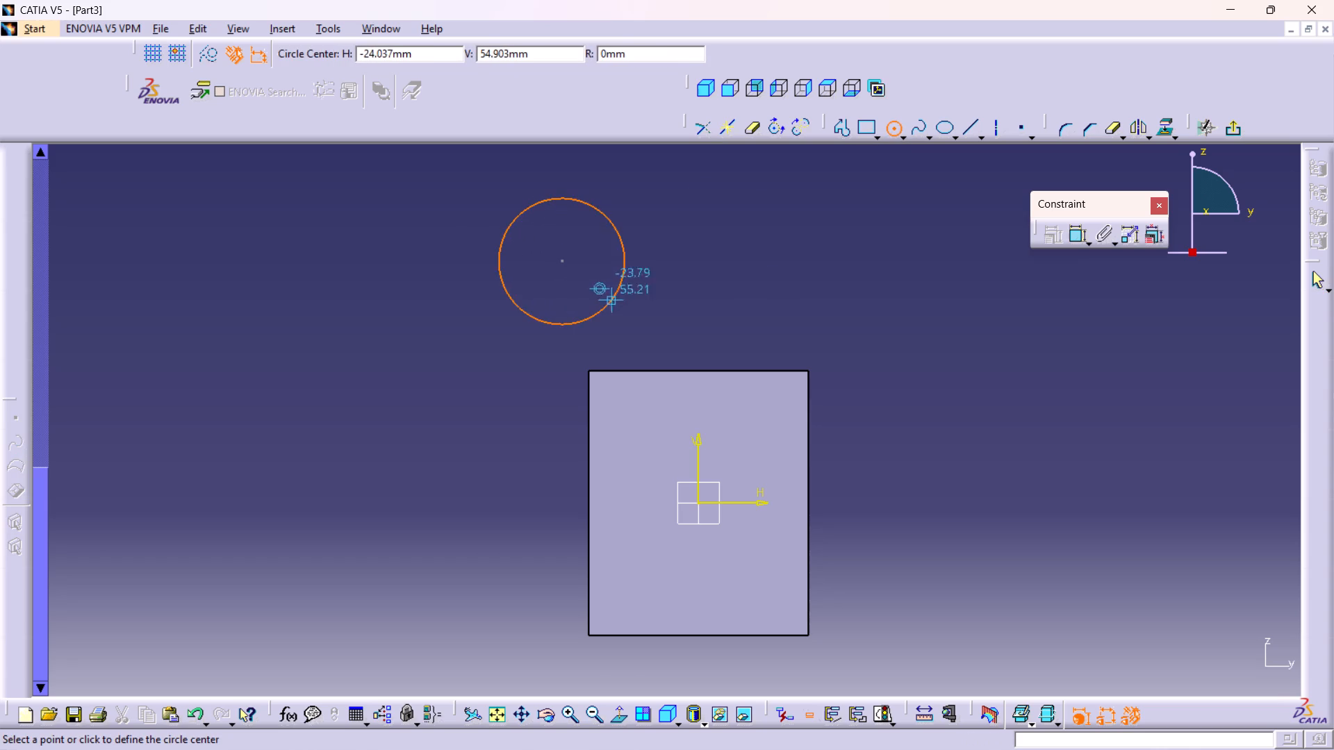
left_click(814, 262)
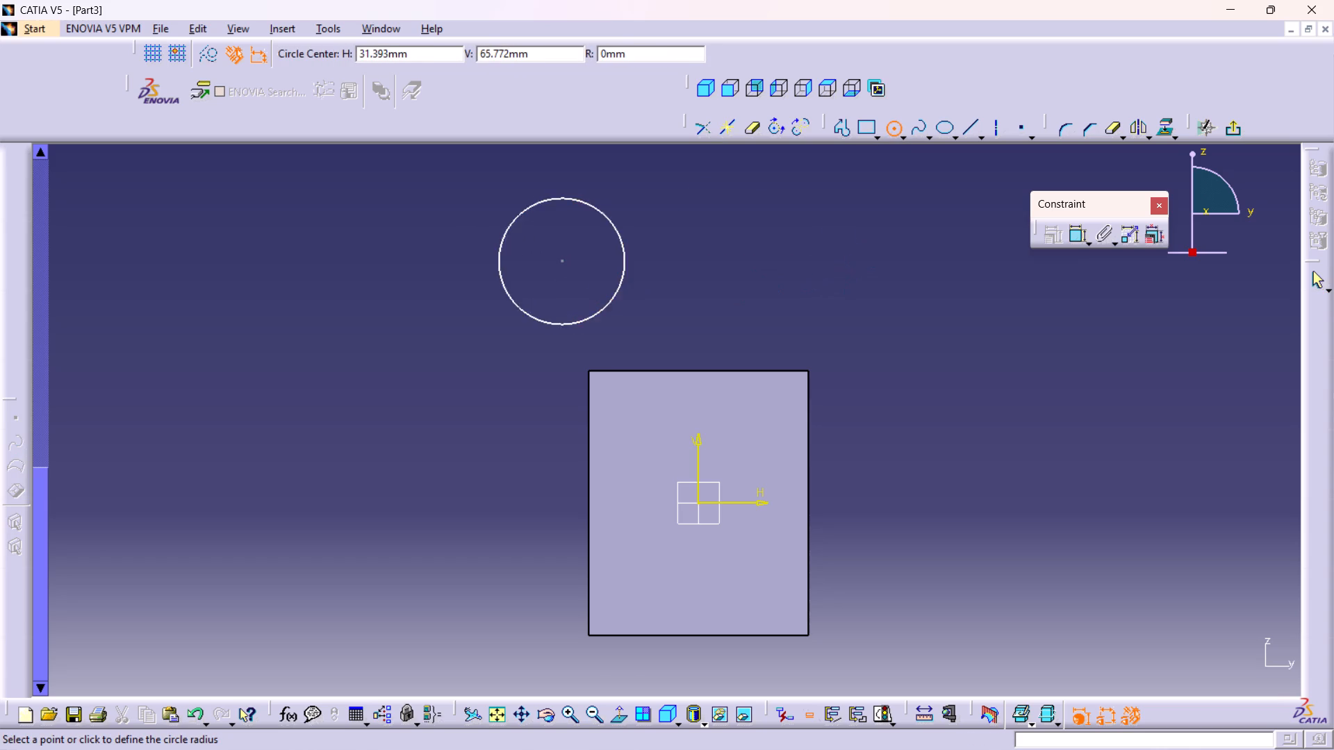
left_click(857, 312)
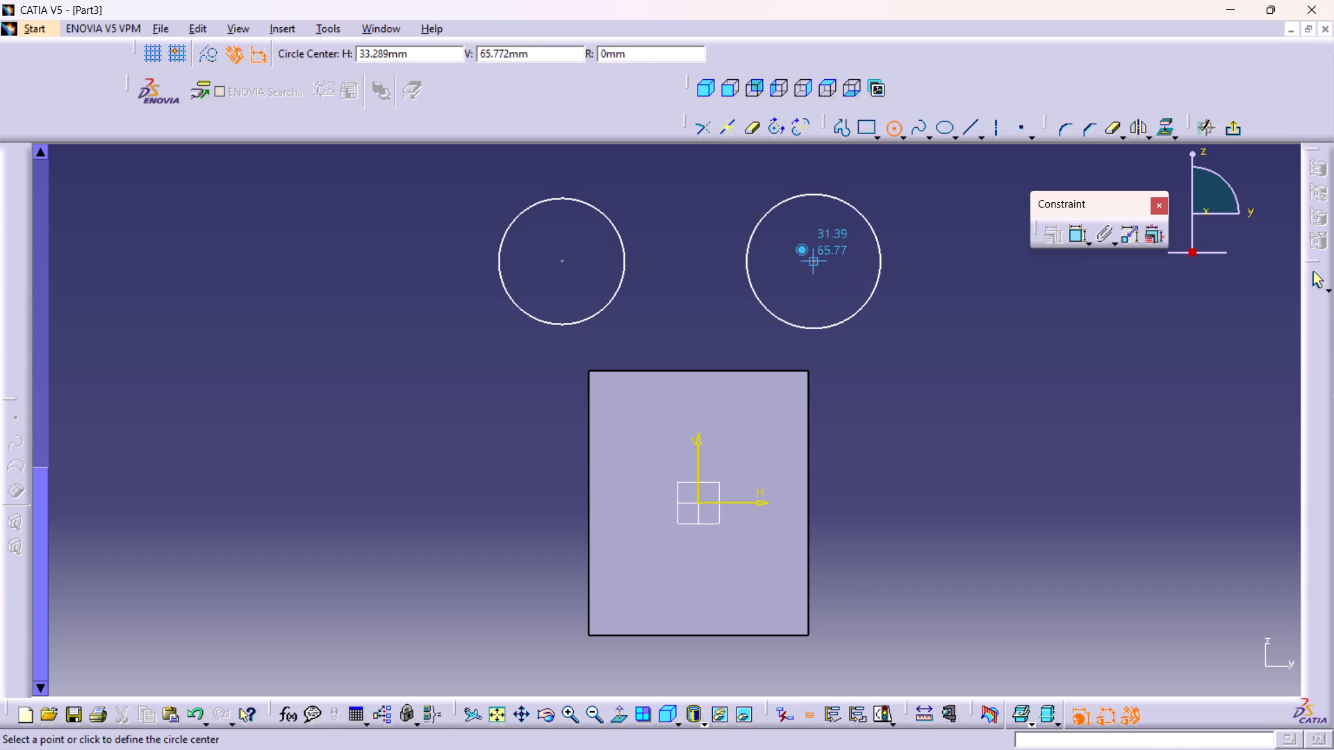
Sketch a smaller concentric circle inside each outer circle, the right-hand one about 16 mm in diameter.
left_click(813, 262)
left_click(824, 291)
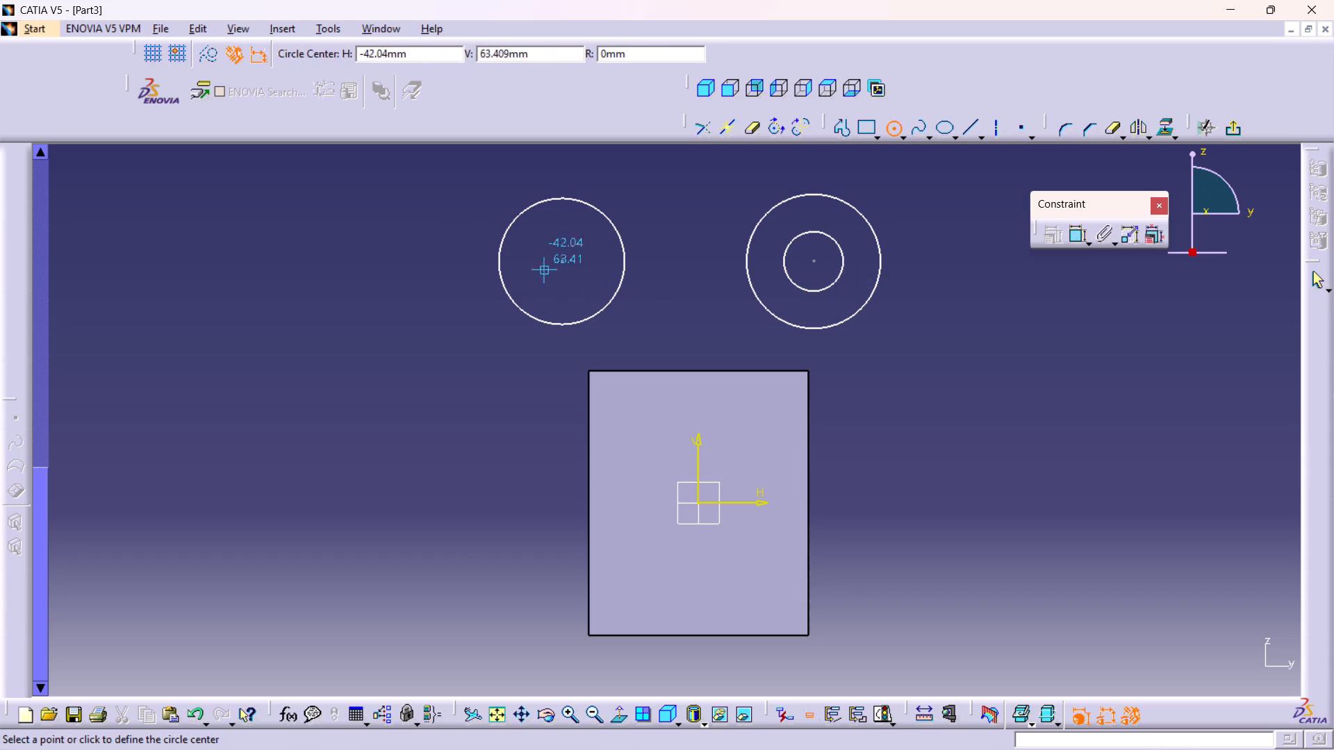
left_click(565, 259)
left_click(581, 292)
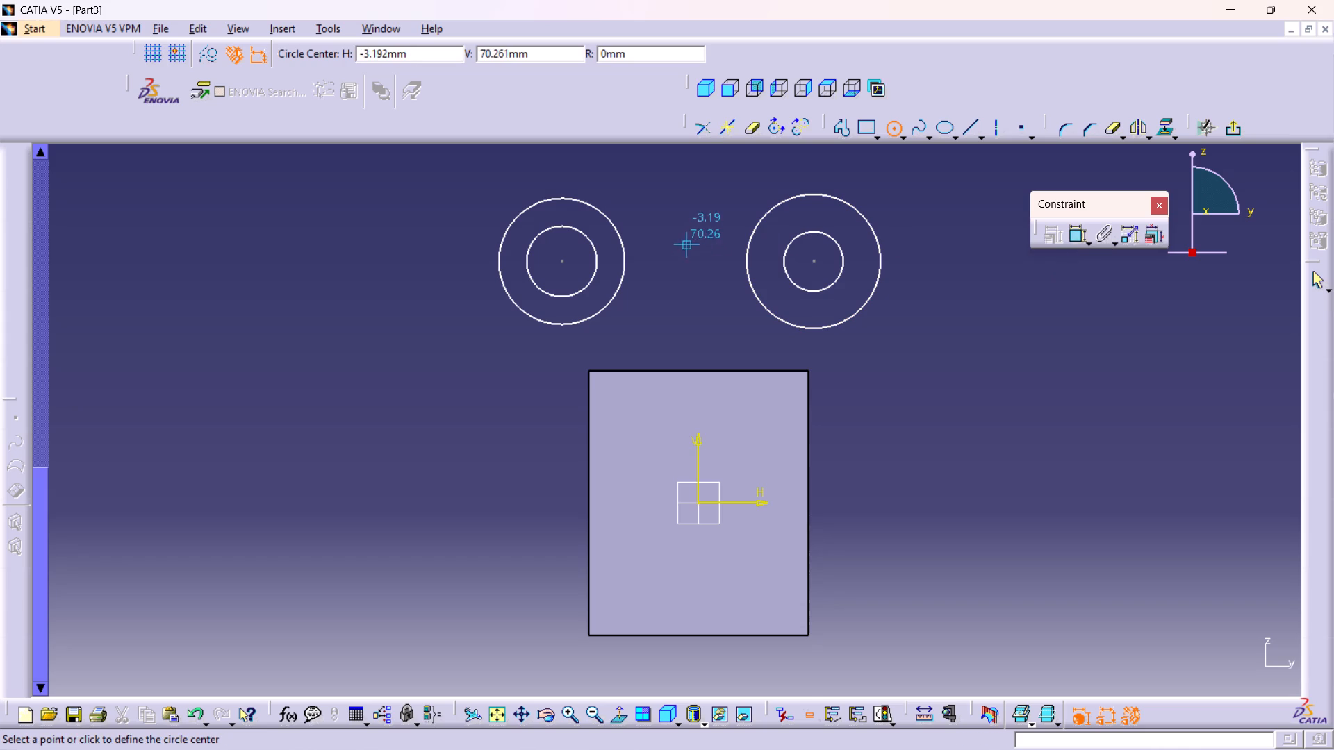
Sketch a single horizontal profile line about 24 mm long in the gap between the two circle pairs.
middle_click_drag(688, 246, 689, 301)
double_click(842, 128)
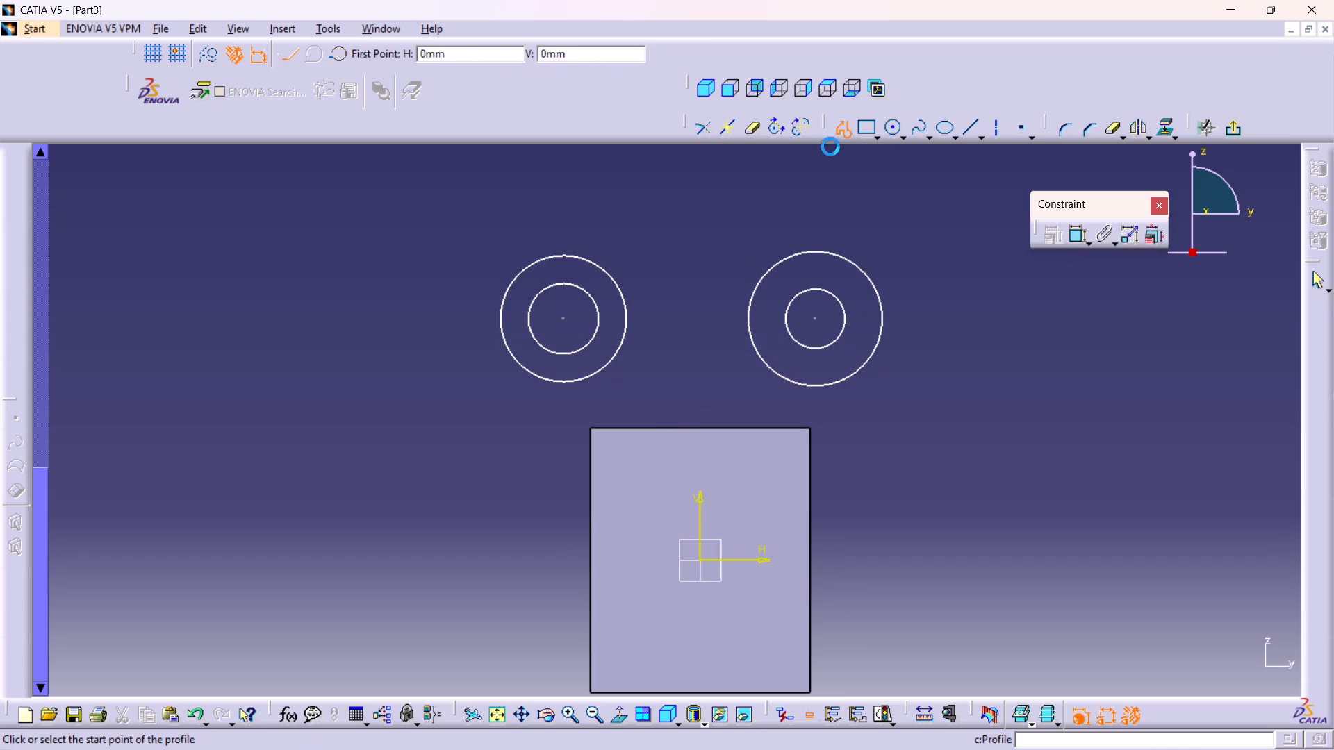
left_click(639, 302)
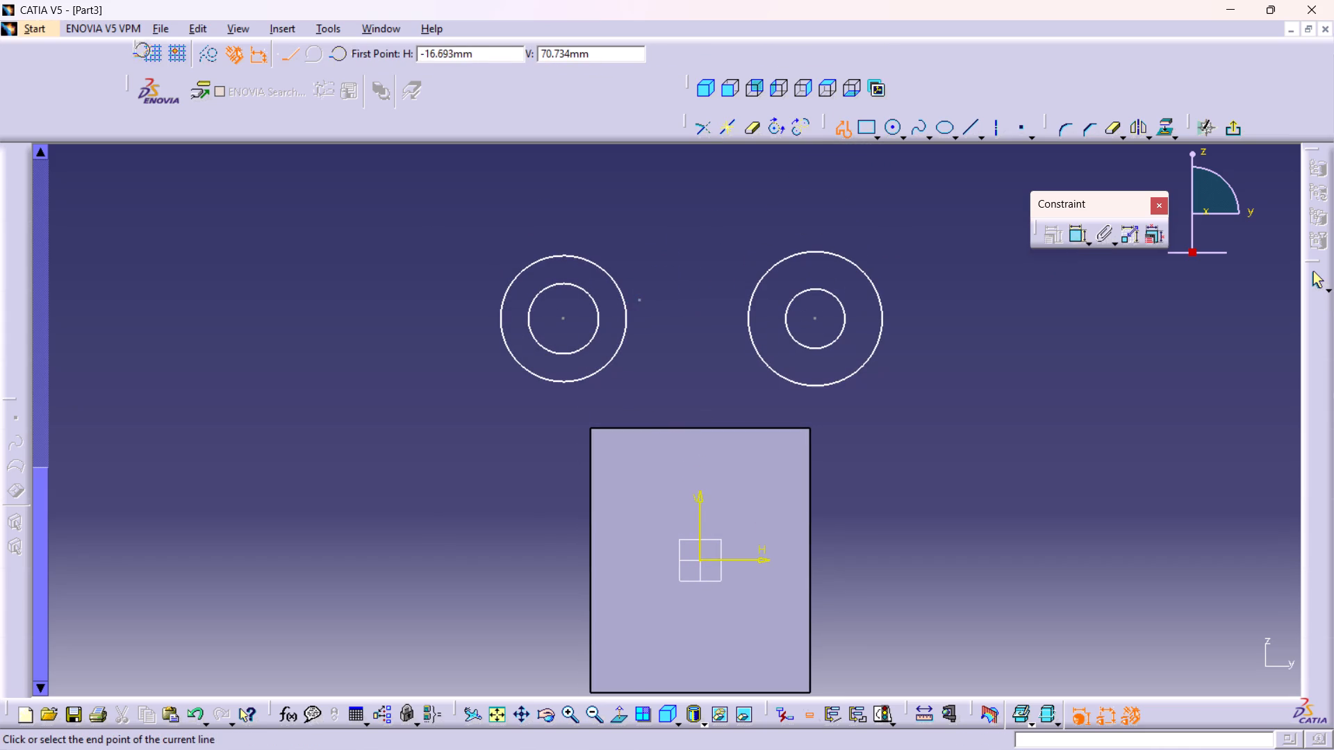
left_click(730, 300)
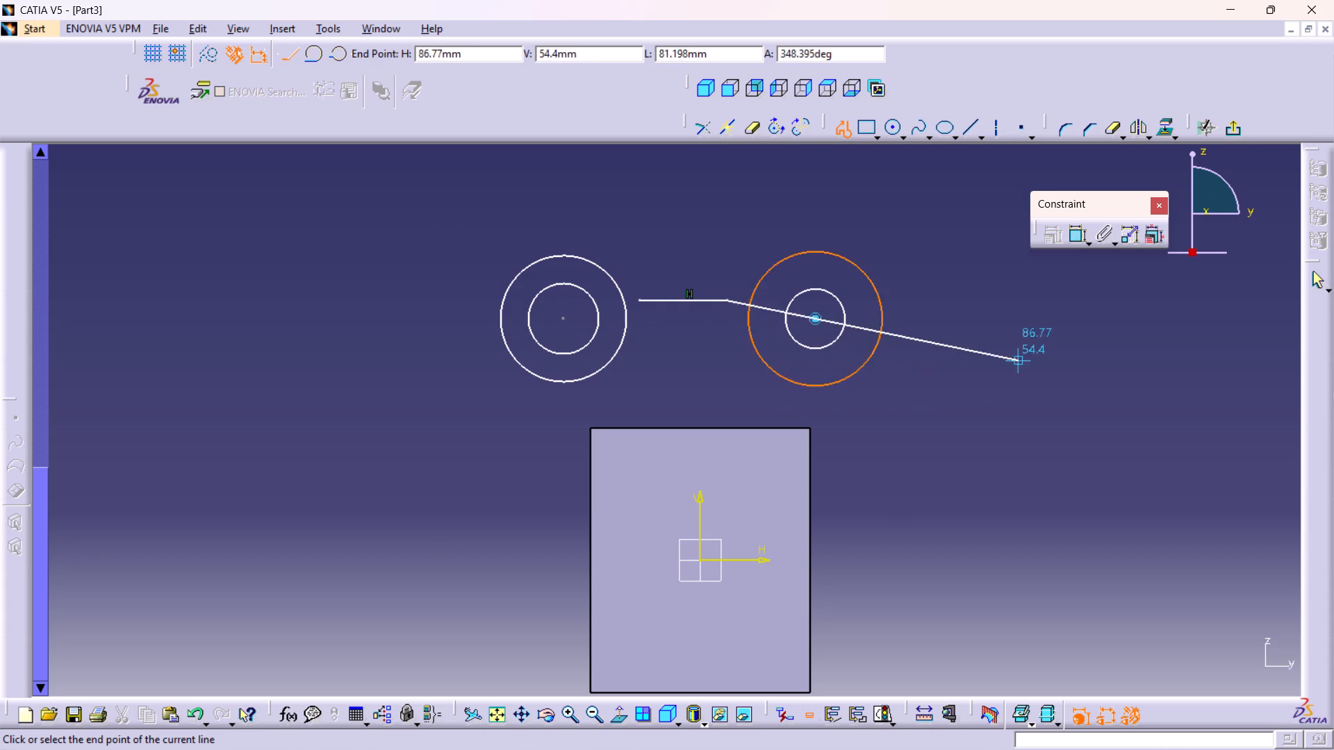
left_click(1319, 277)
left_click(945, 390)
Sketch a longer horizontal profile line below both circle pairs, just above the pad, at a height of about 43 mm.
middle_click_drag(642, 353, 632, 321)
right_click(642, 353)
middle_click_drag(686, 324, 689, 437)
middle_click_drag(699, 424, 690, 374)
right_click(699, 424)
middle_click_drag(736, 406, 707, 402)
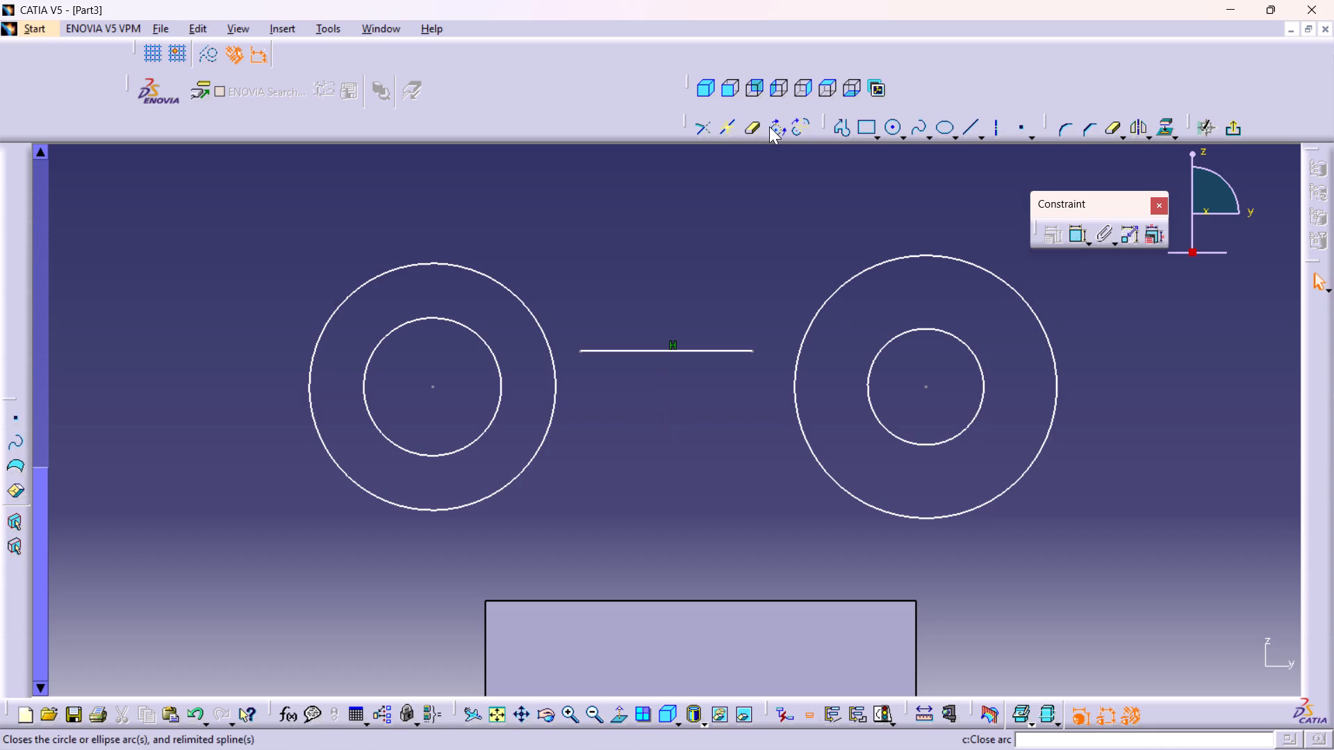
double_click(841, 131)
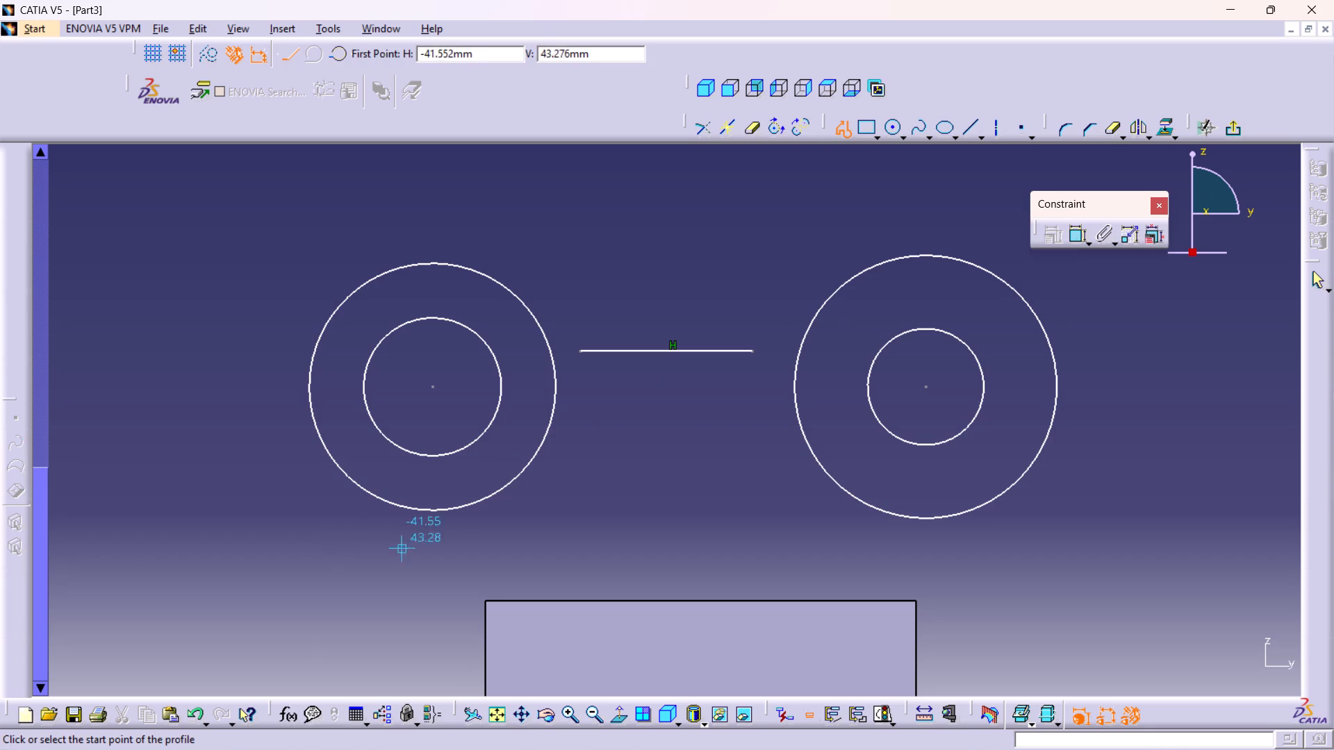
left_click(435, 546)
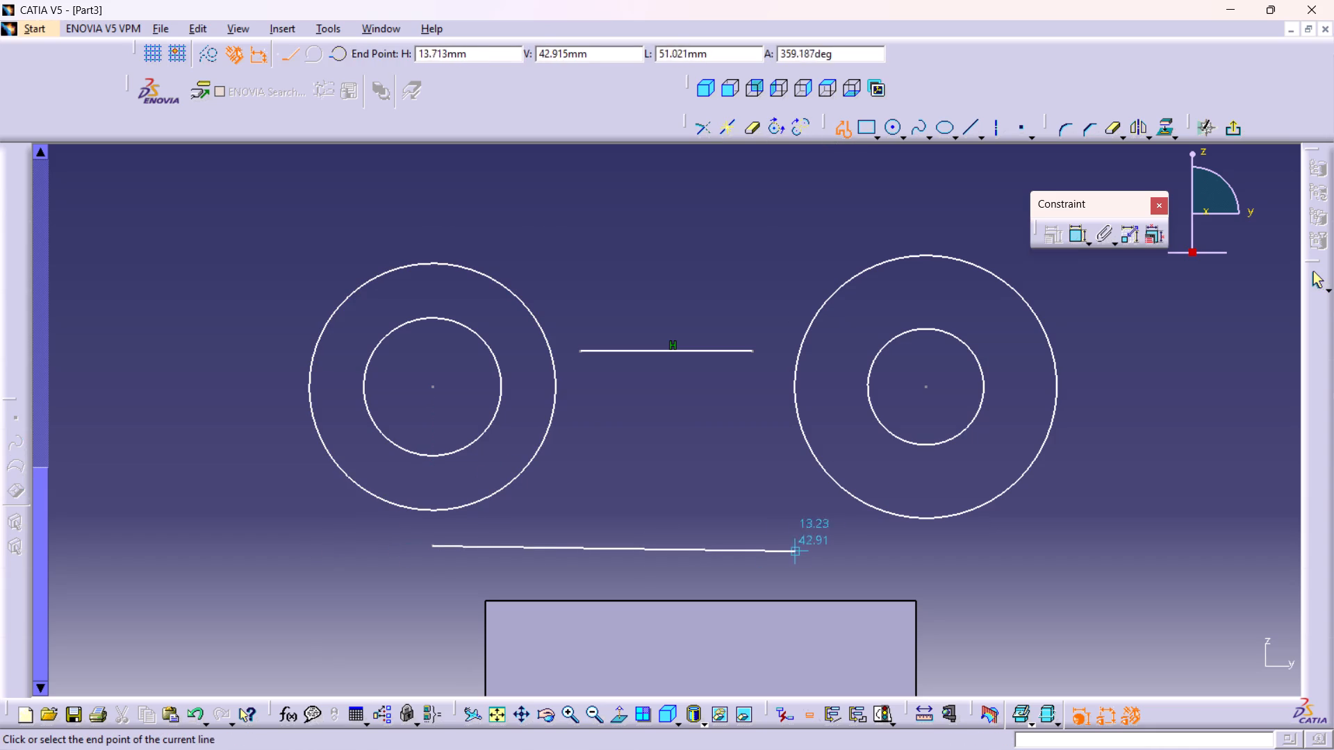
left_click(883, 545)
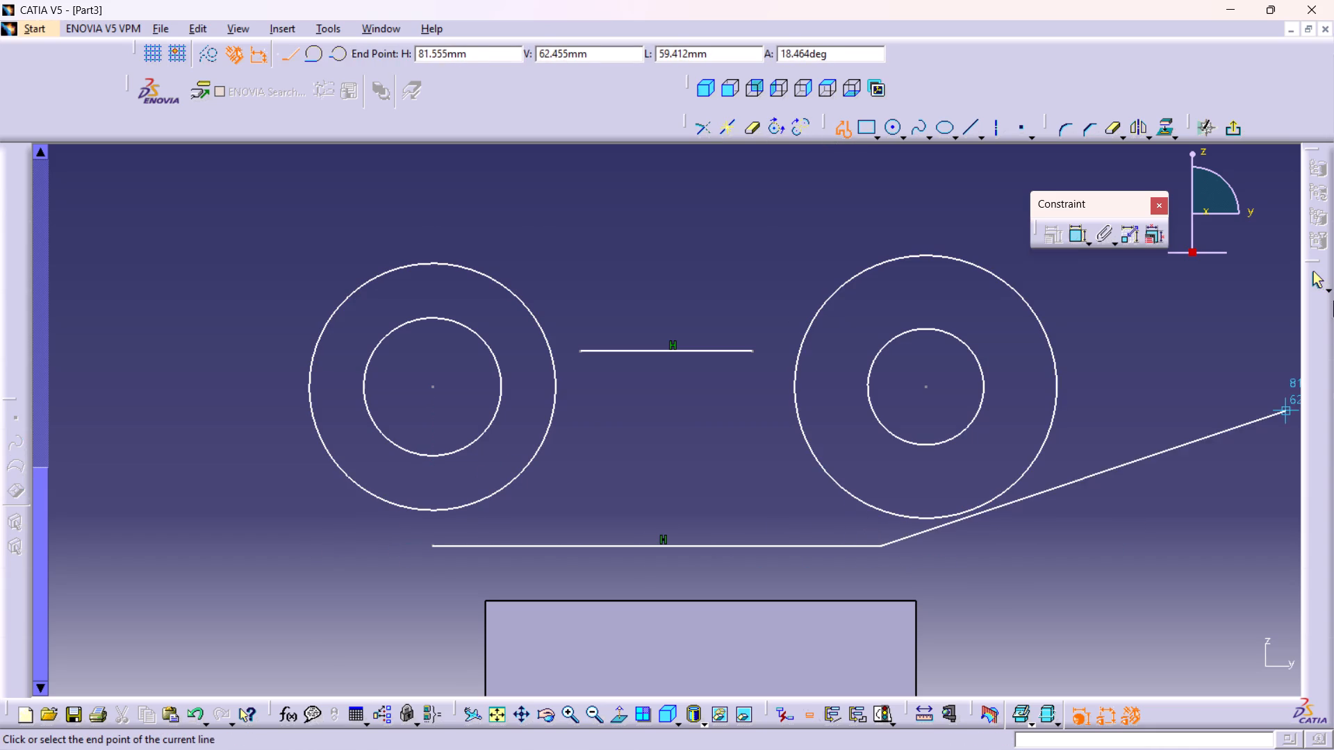
left_click(1319, 281)
left_click(1136, 476)
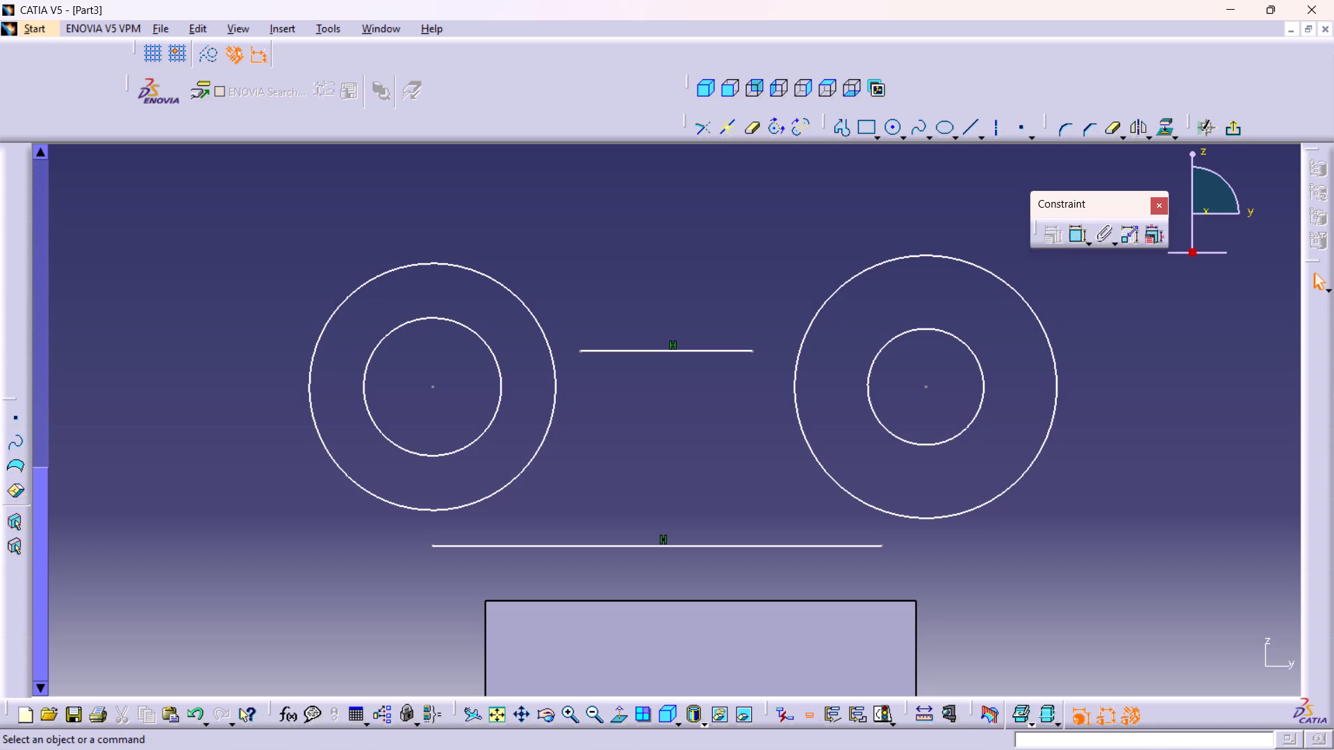
Dimension the right-hand concentric circles, setting the outer diameter to 36 mm and the inner diameter to 18 mm.
double_click(1080, 231)
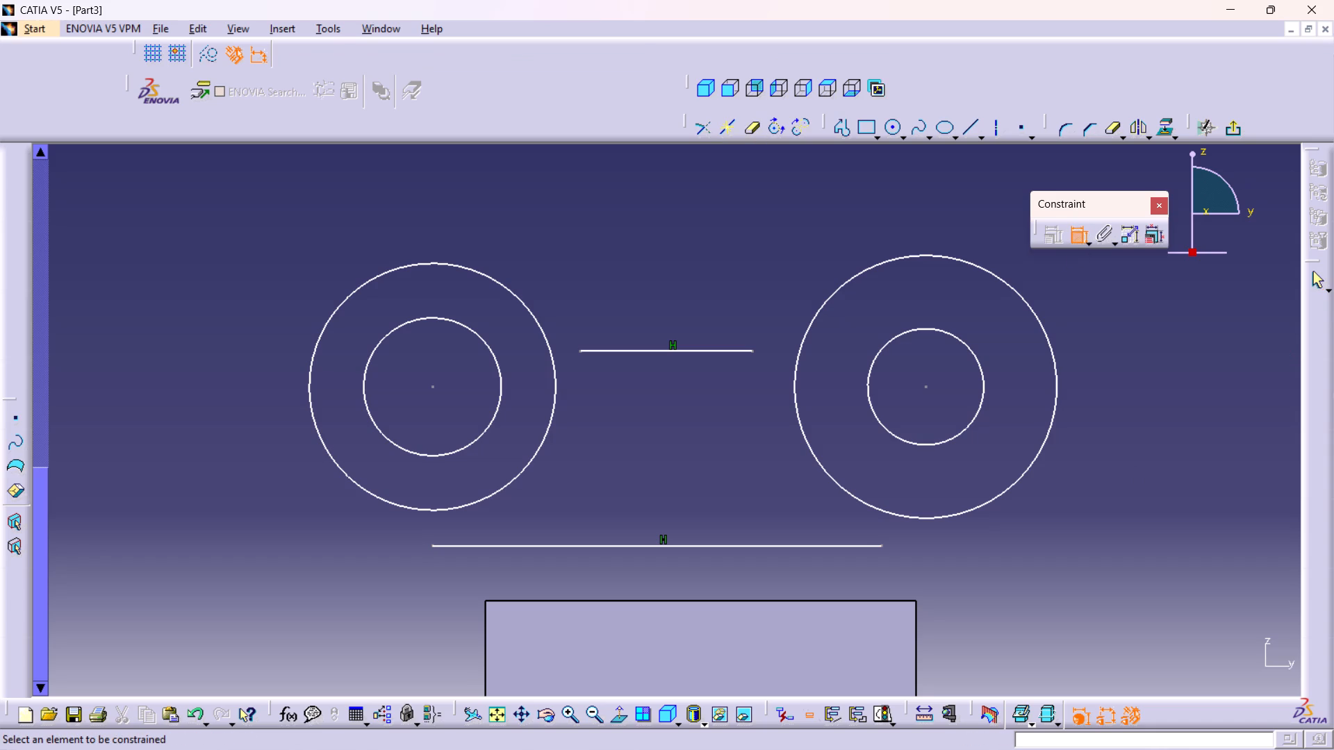
left_click(1054, 354)
left_click(1107, 319)
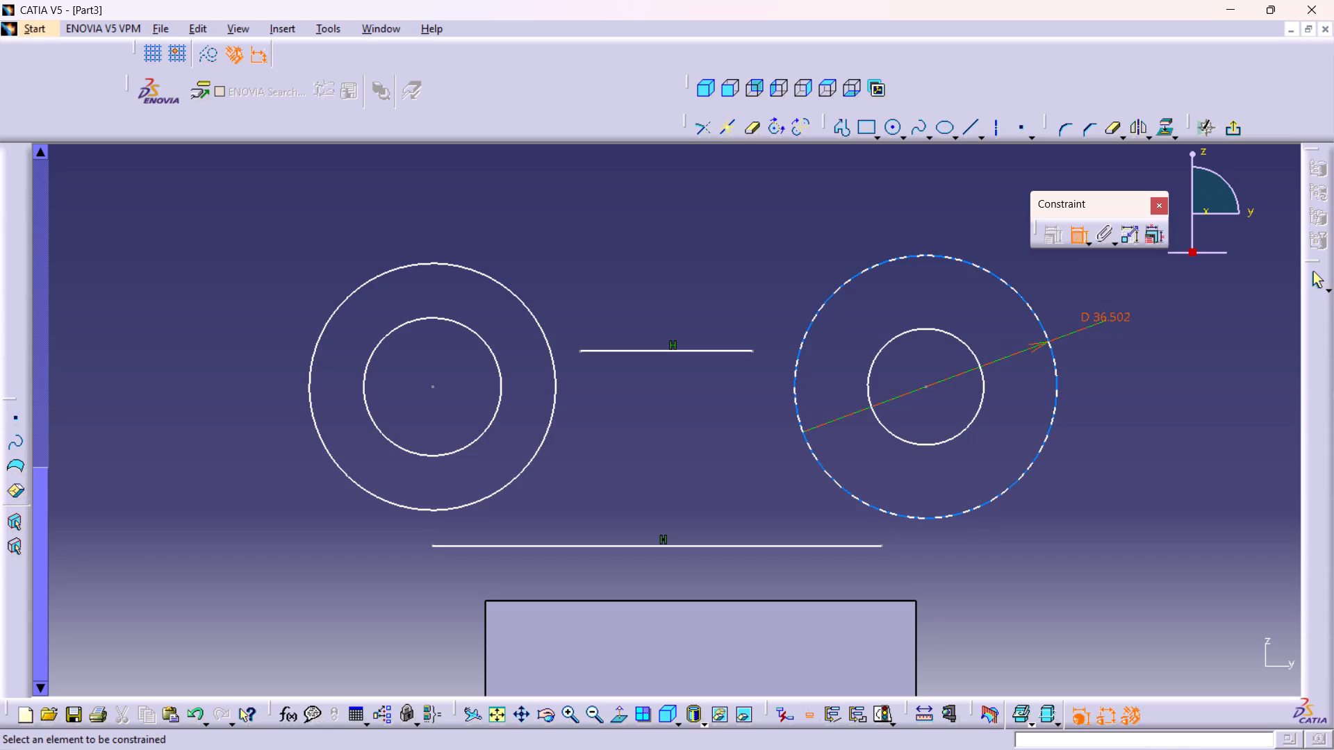
left_click(978, 408)
left_click(1094, 392)
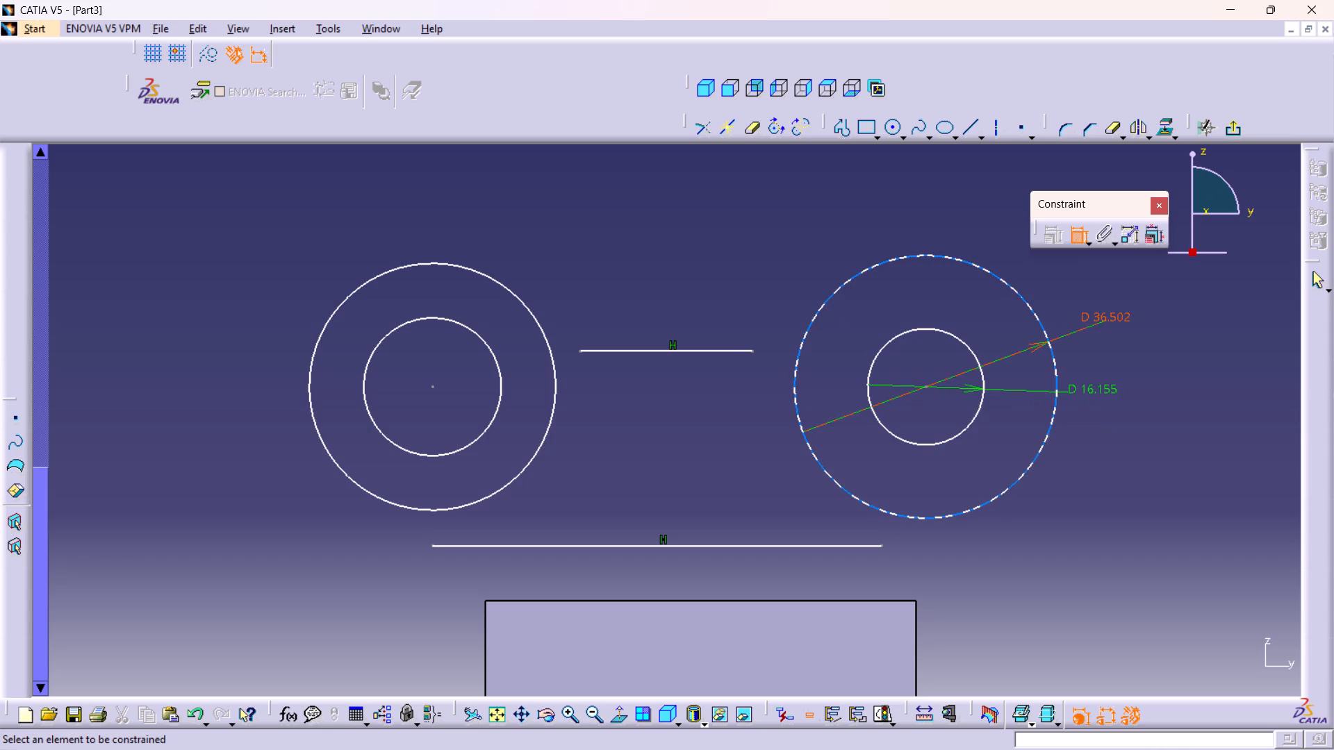
double_click(1098, 318)
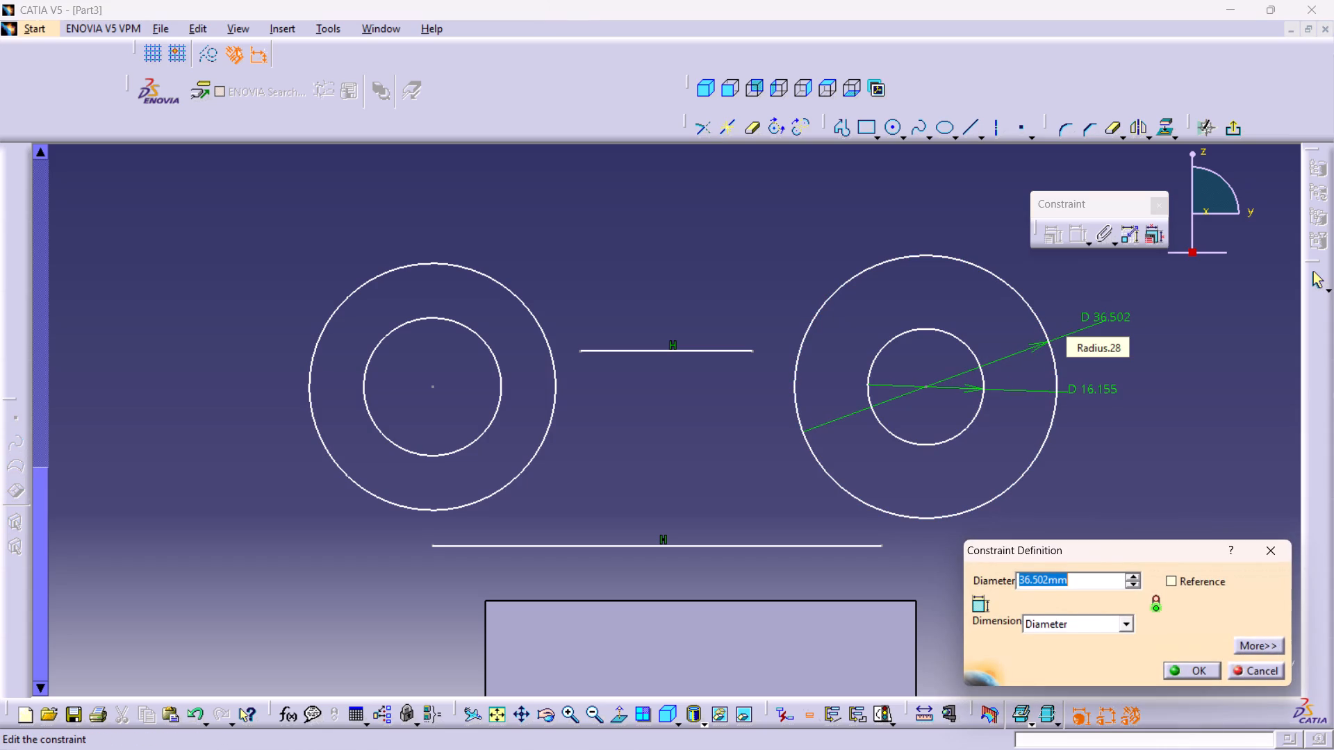
type("364")
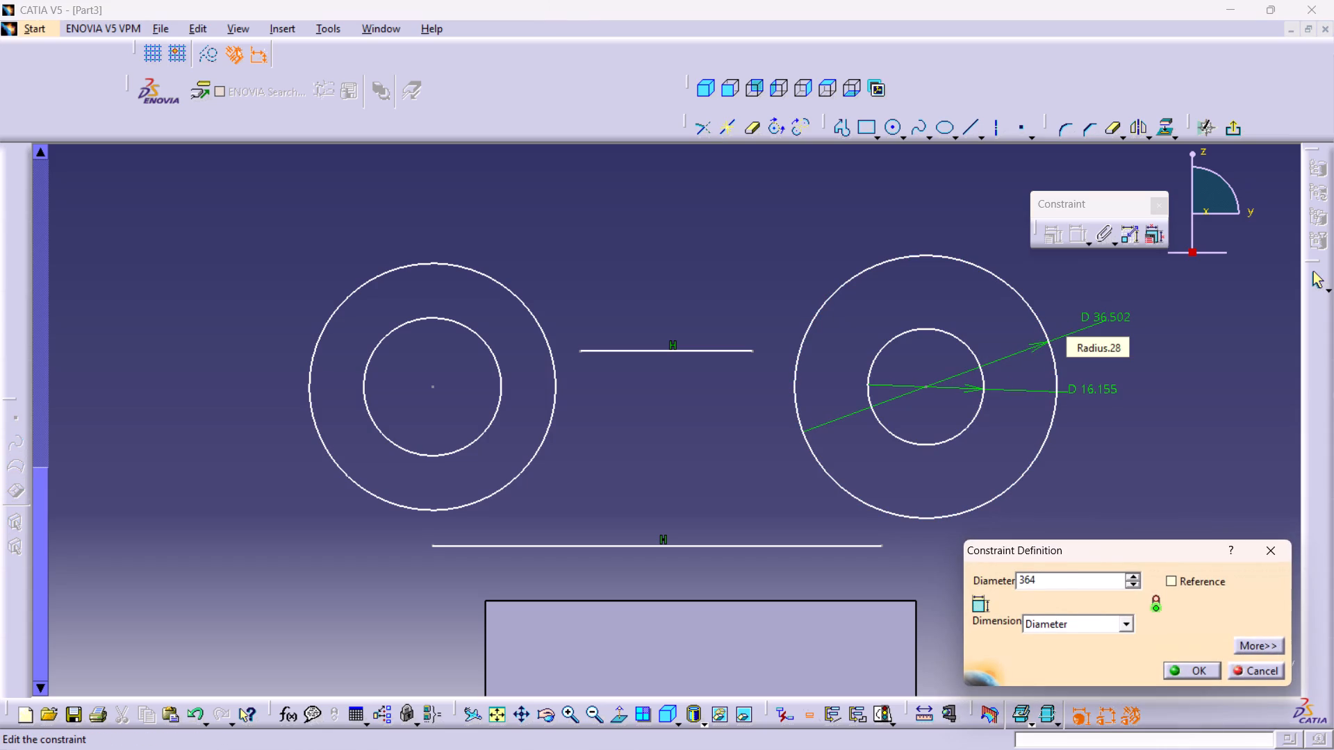
key("BackSpace")
key("Return")
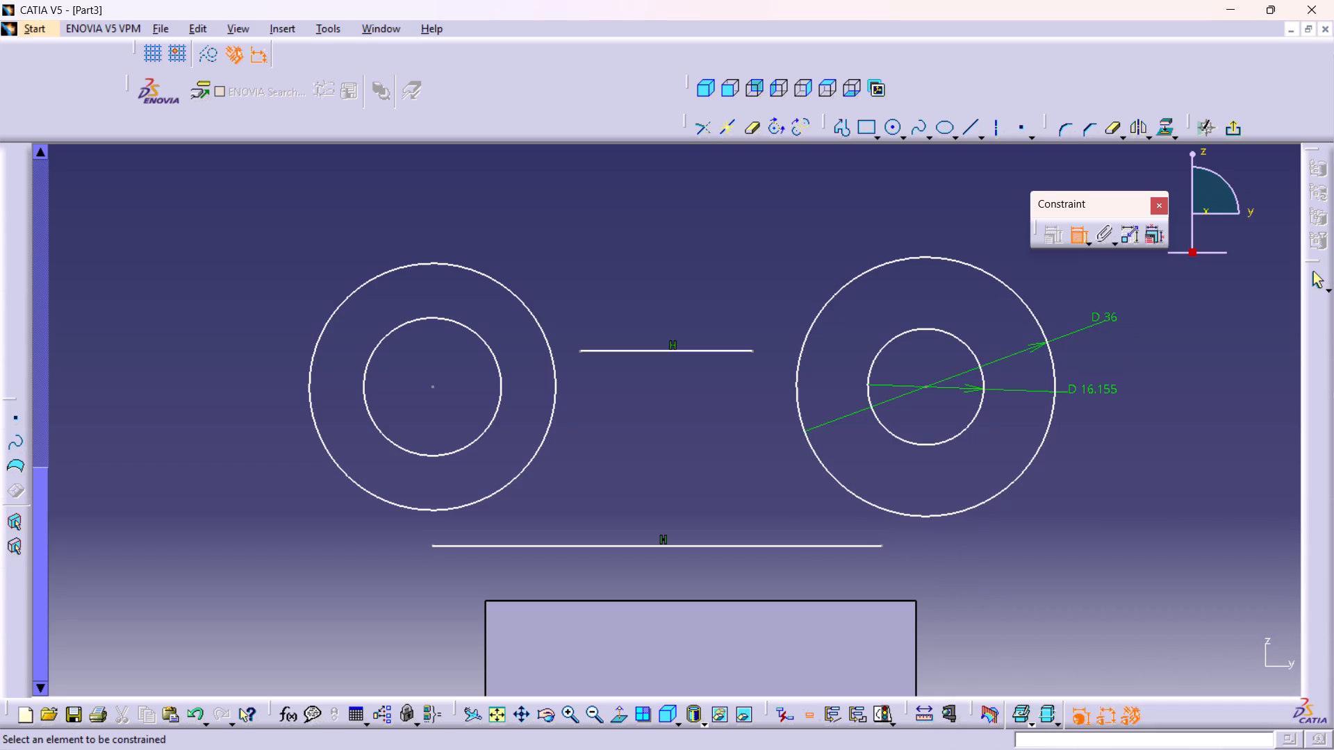
double_click(1091, 392)
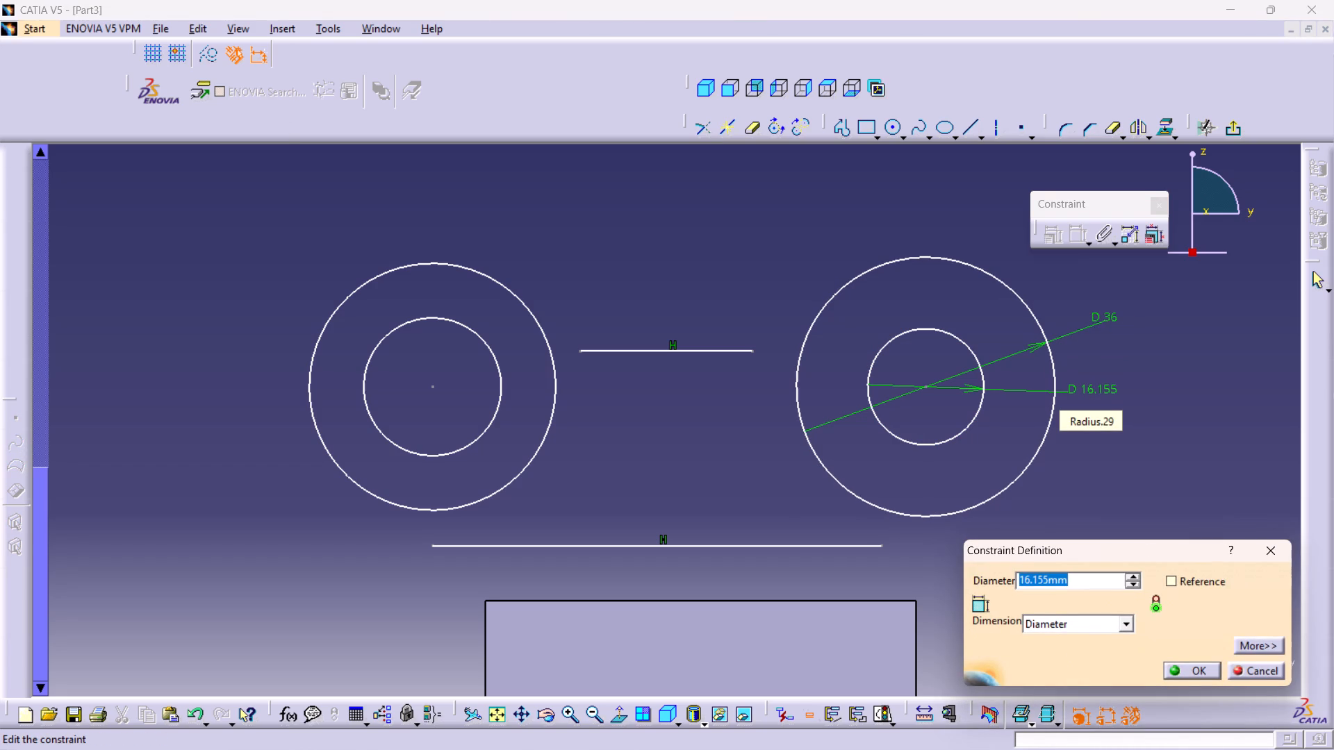
type("18")
key("Return")
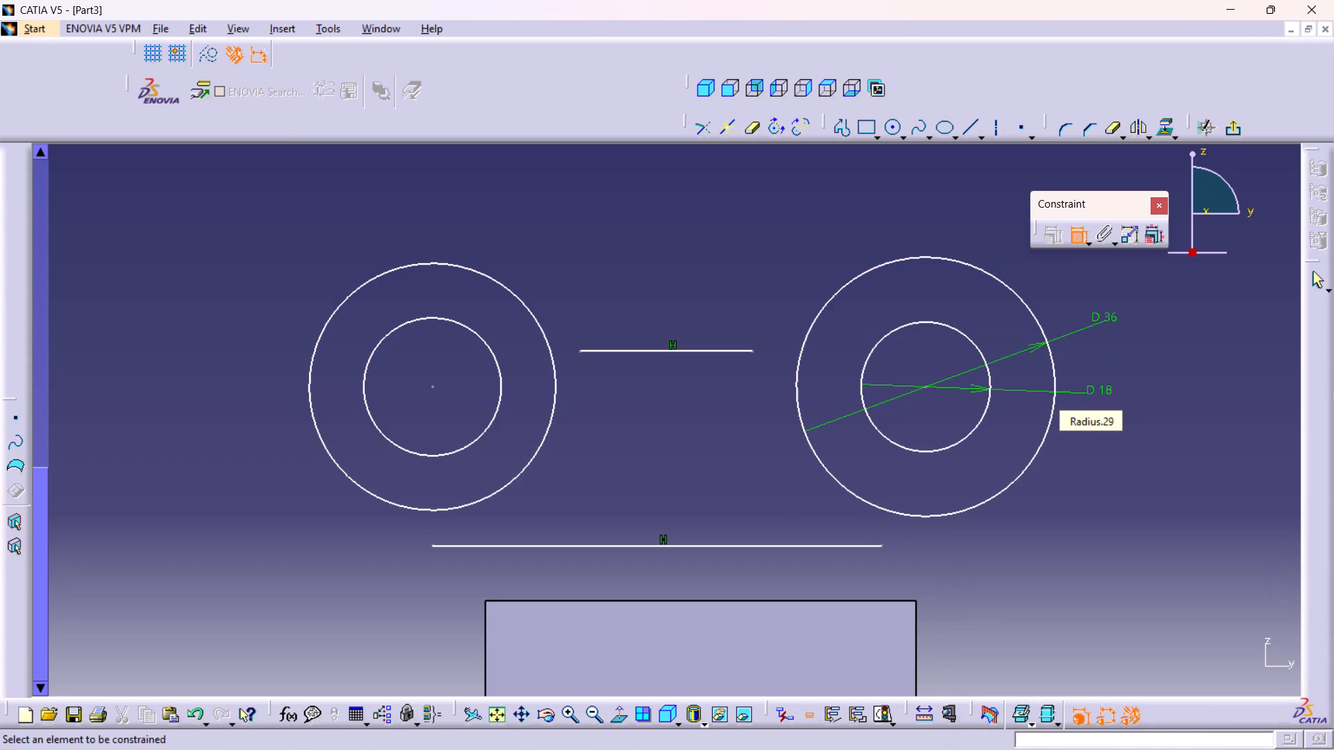
Dimension the left-hand concentric circles, setting the outer diameter to 36 mm and the inner diameter to 18 mm.
left_click(335, 307)
left_click(285, 297)
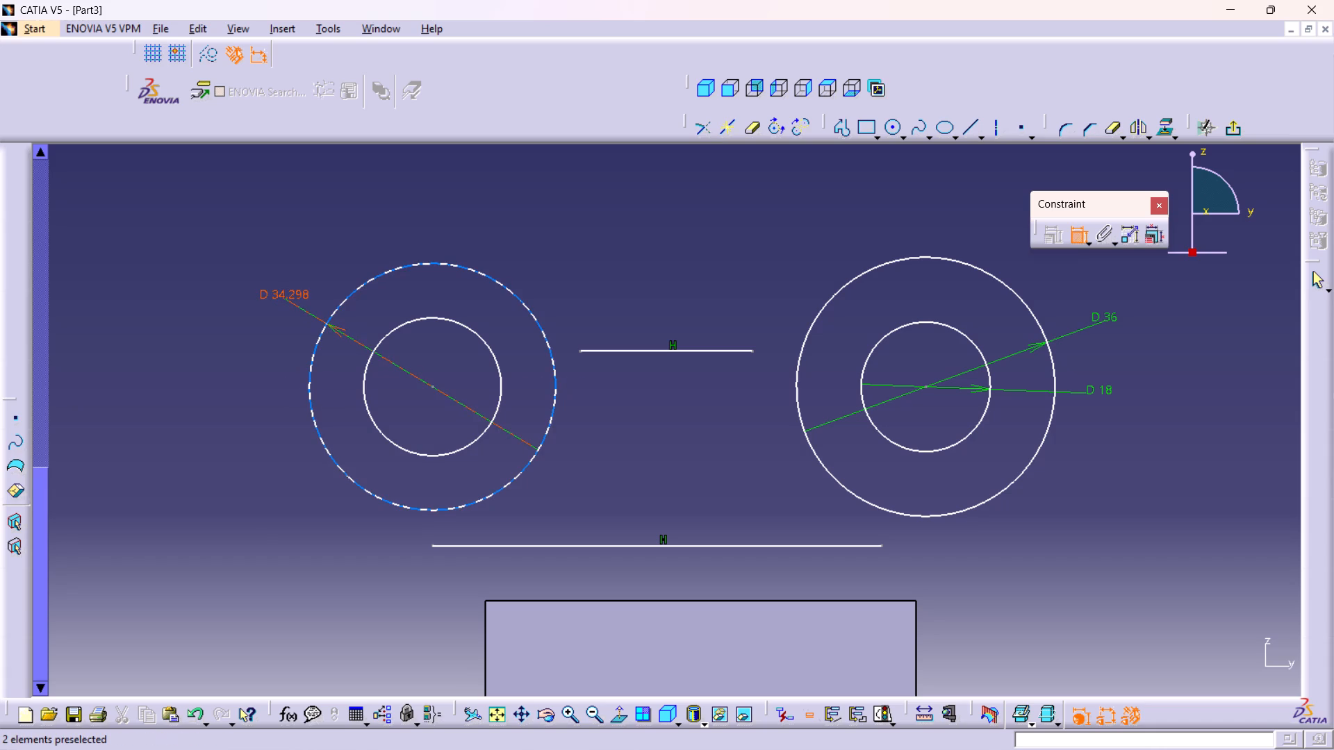
left_click(285, 291)
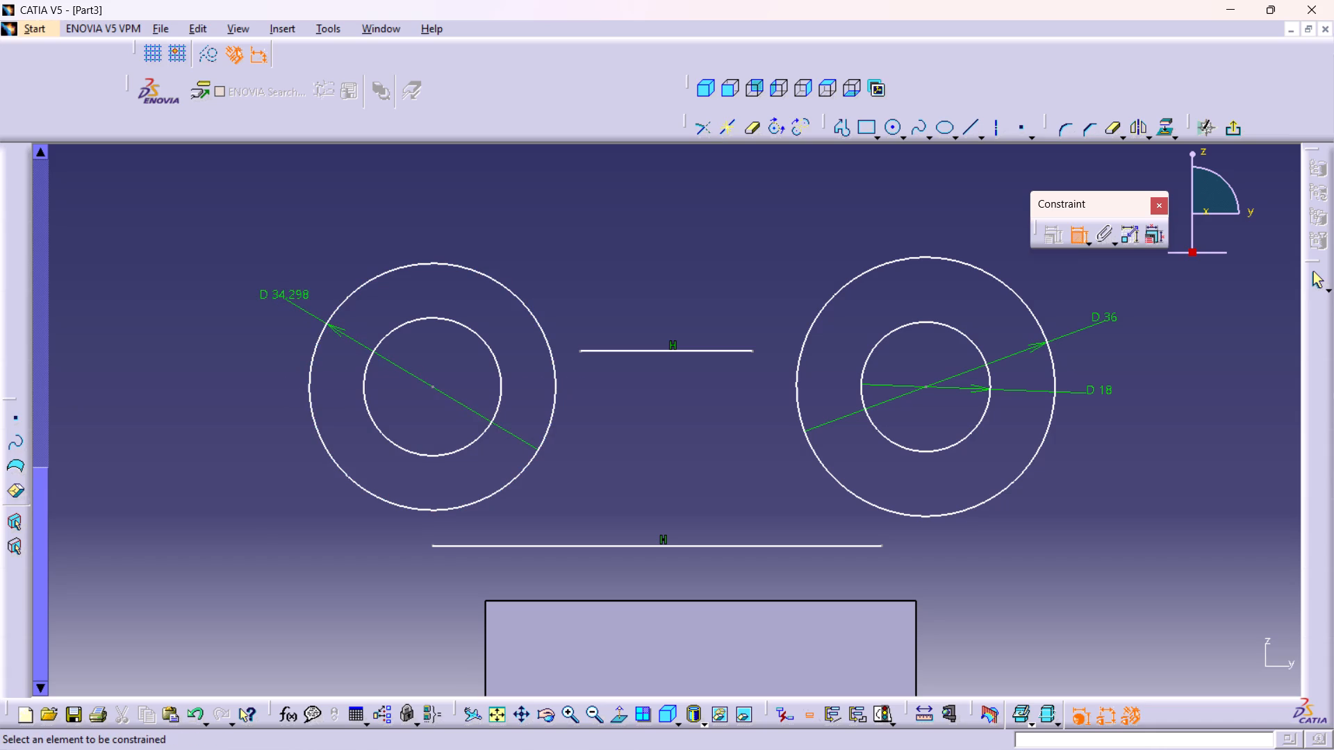
type("36+")
double_click(281, 289)
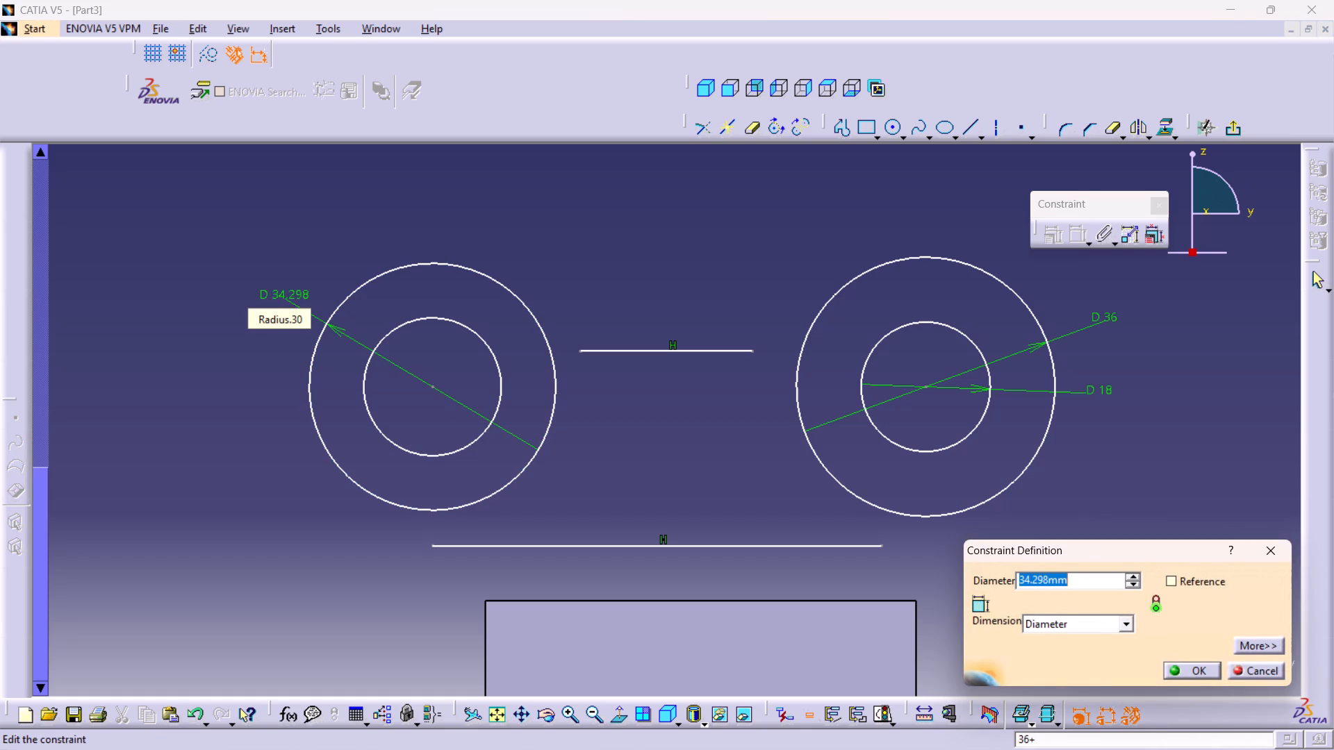
type("36")
key("Return")
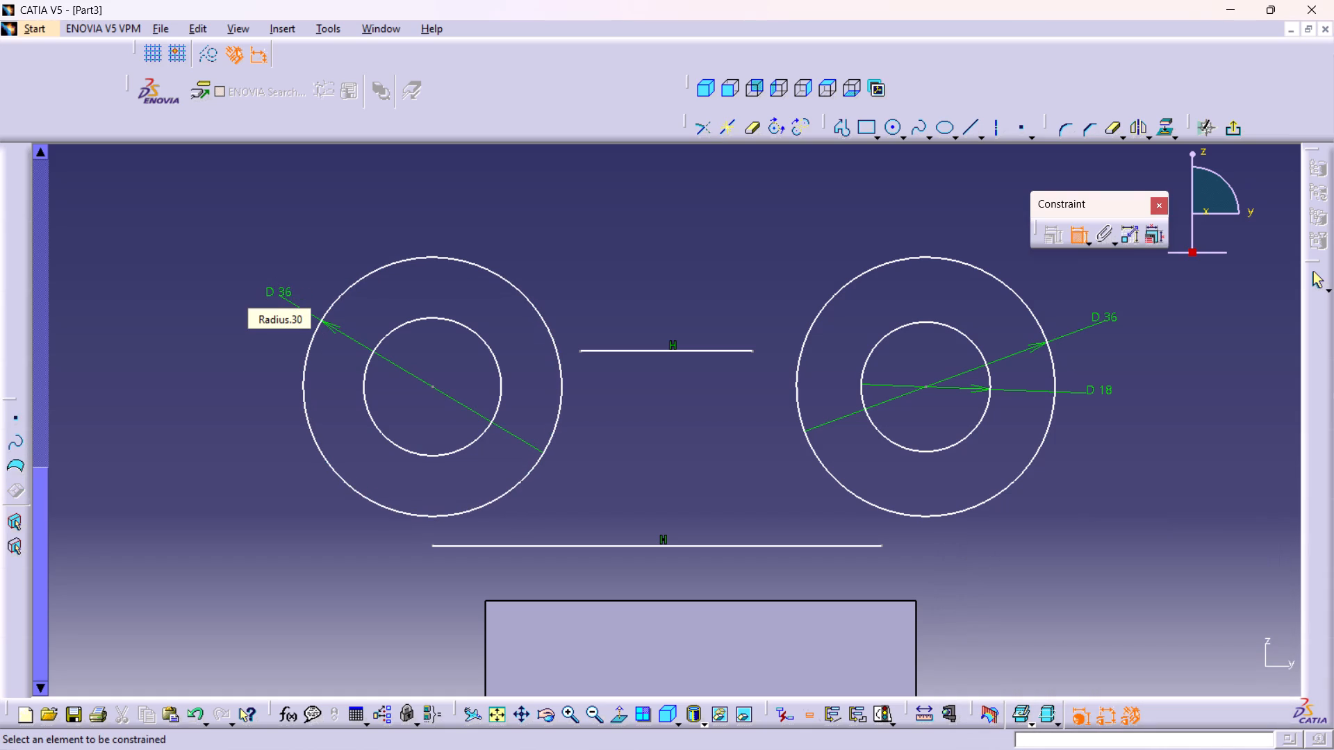
left_click(363, 389)
left_click(227, 393)
double_click(227, 388)
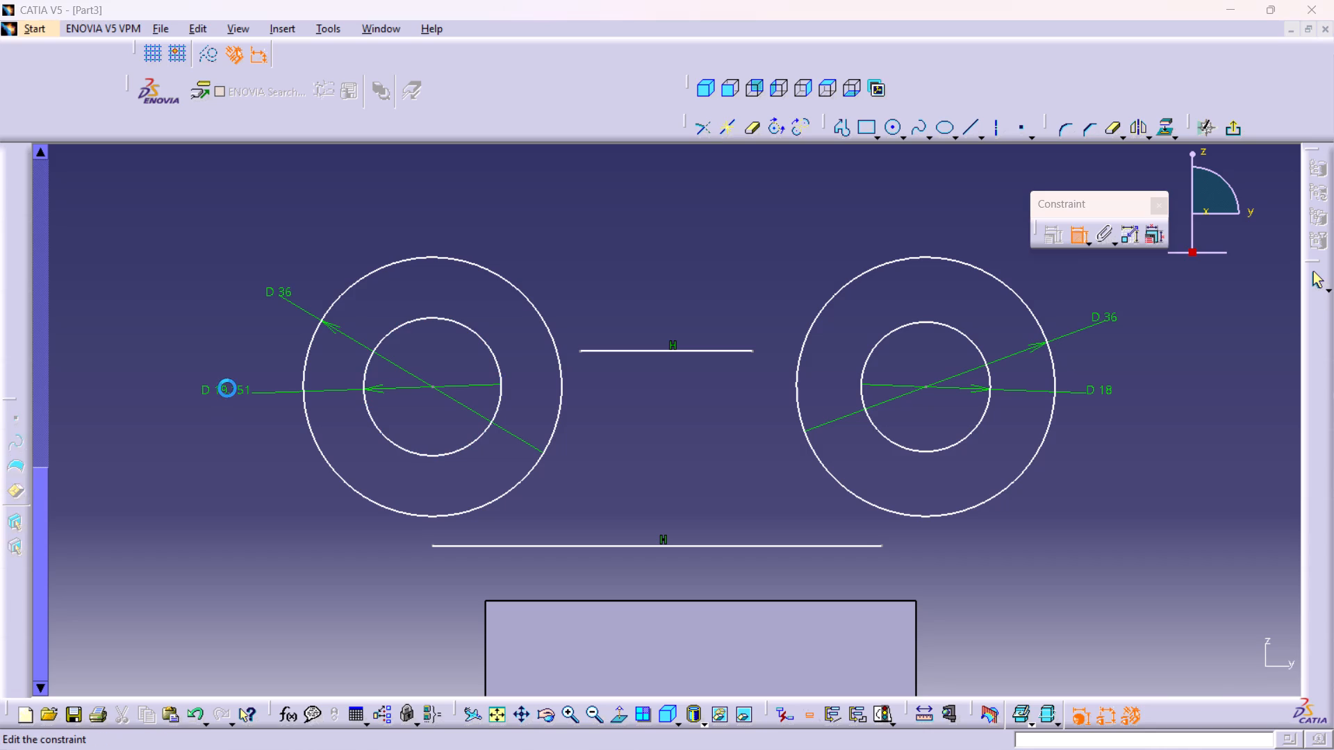
type("18")
key("Return")
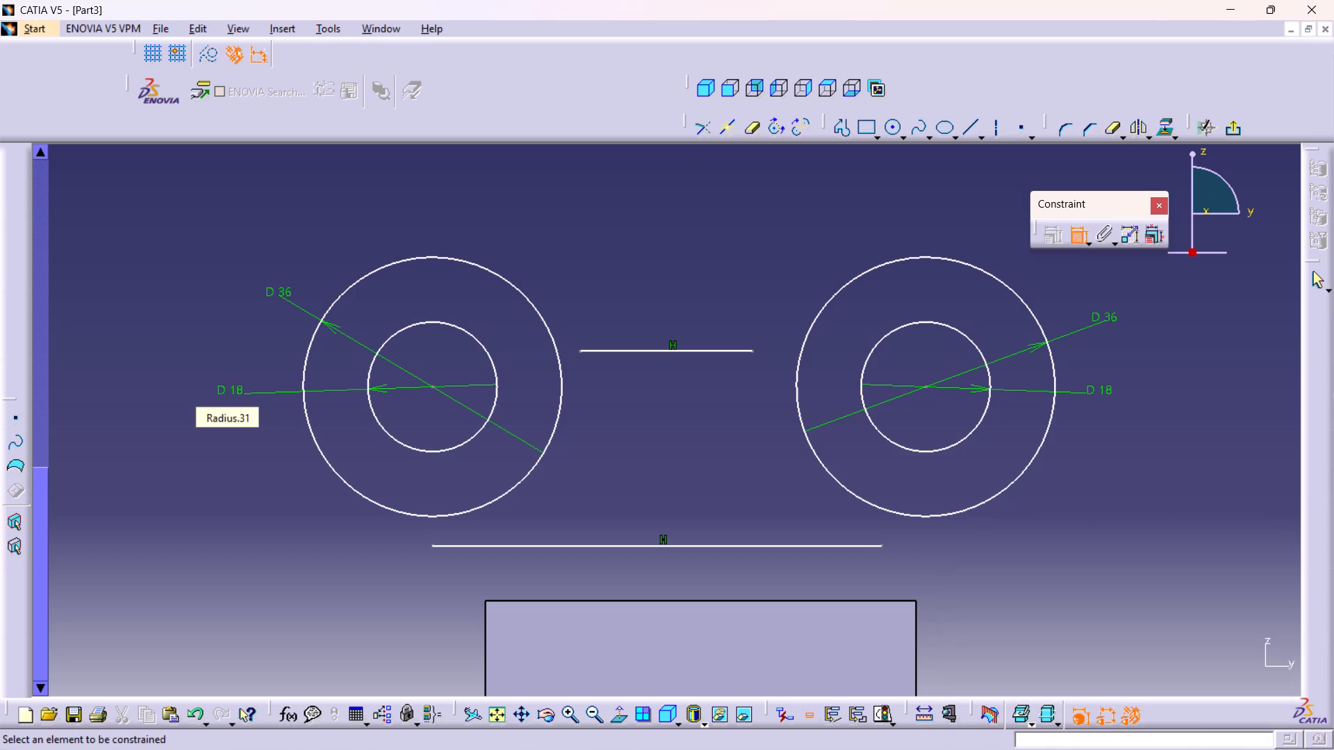
middle_click_drag(720, 415, 734, 441)
right_click(720, 415)
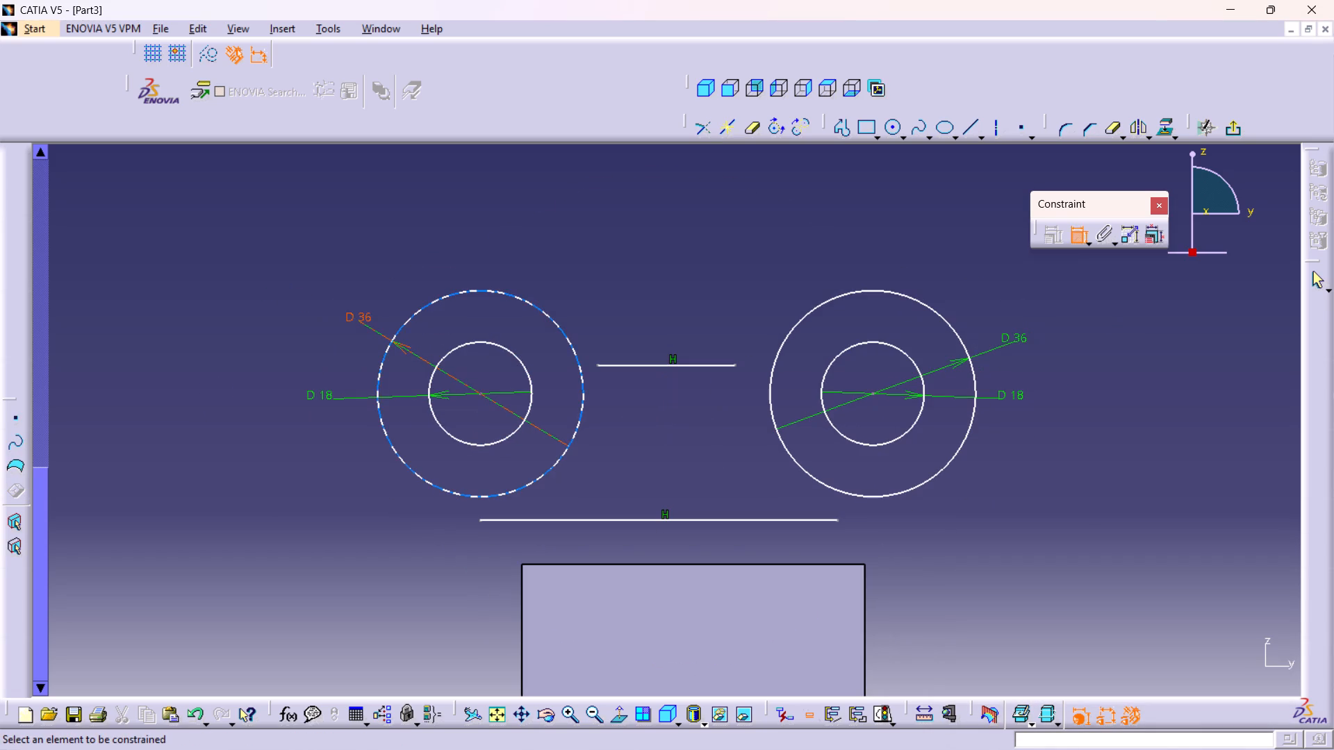
Constrain the centres of the two circle pairs symmetrically about the sketch's vertical axis.
left_click(480, 393)
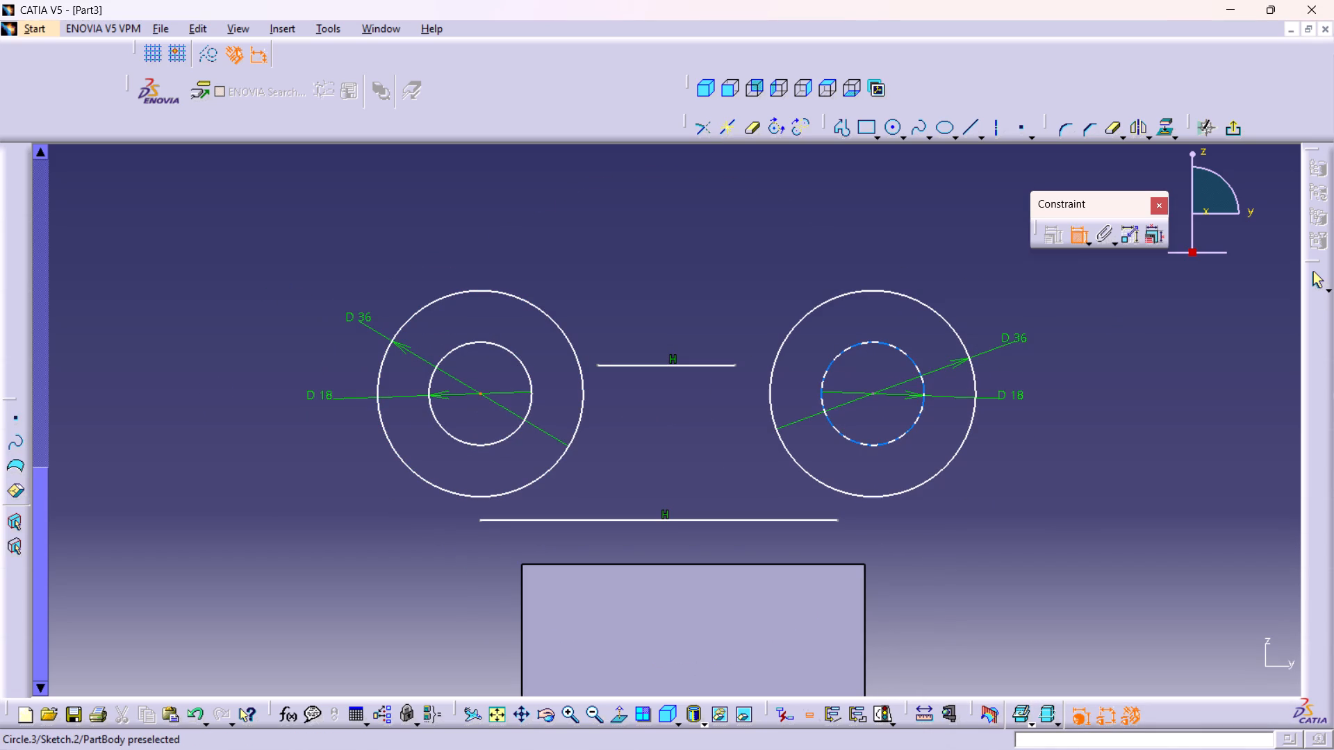
left_click(873, 393)
right_click(874, 425)
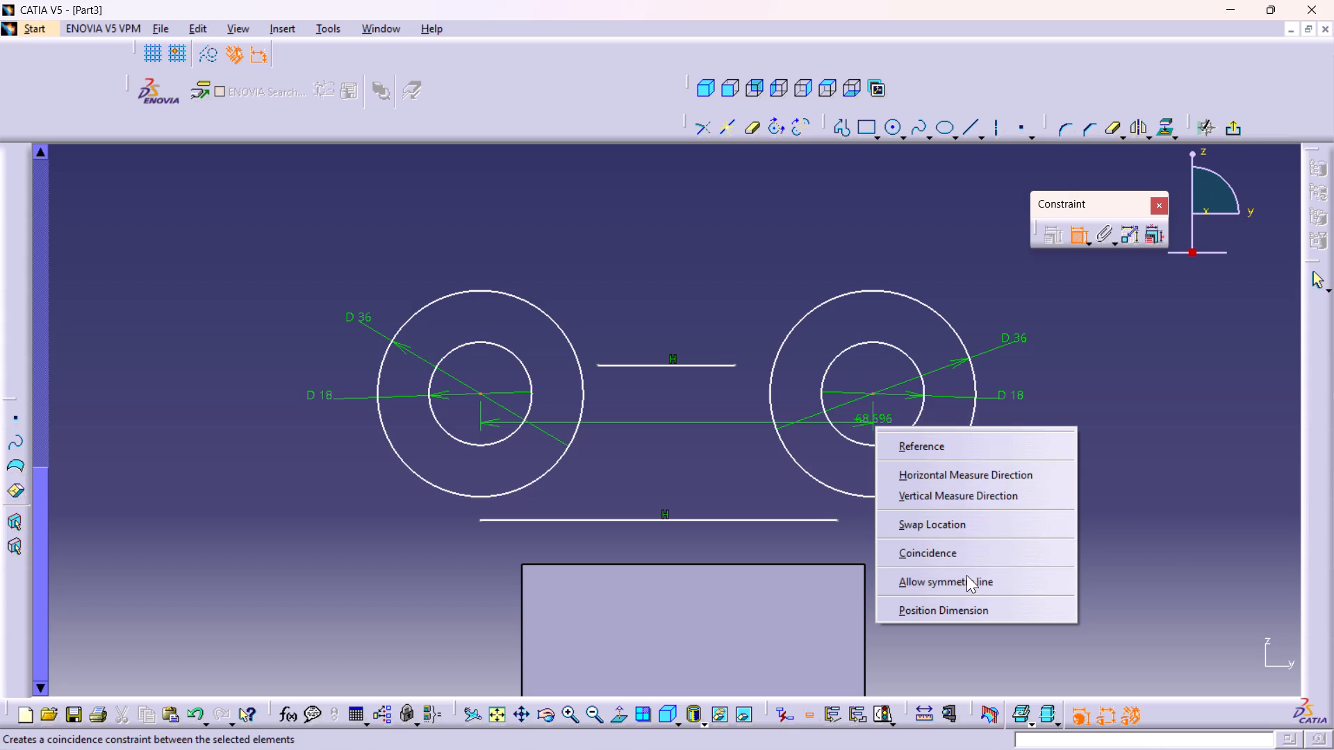
left_click(966, 579)
middle_click_drag(793, 585, 788, 571)
right_click(793, 585)
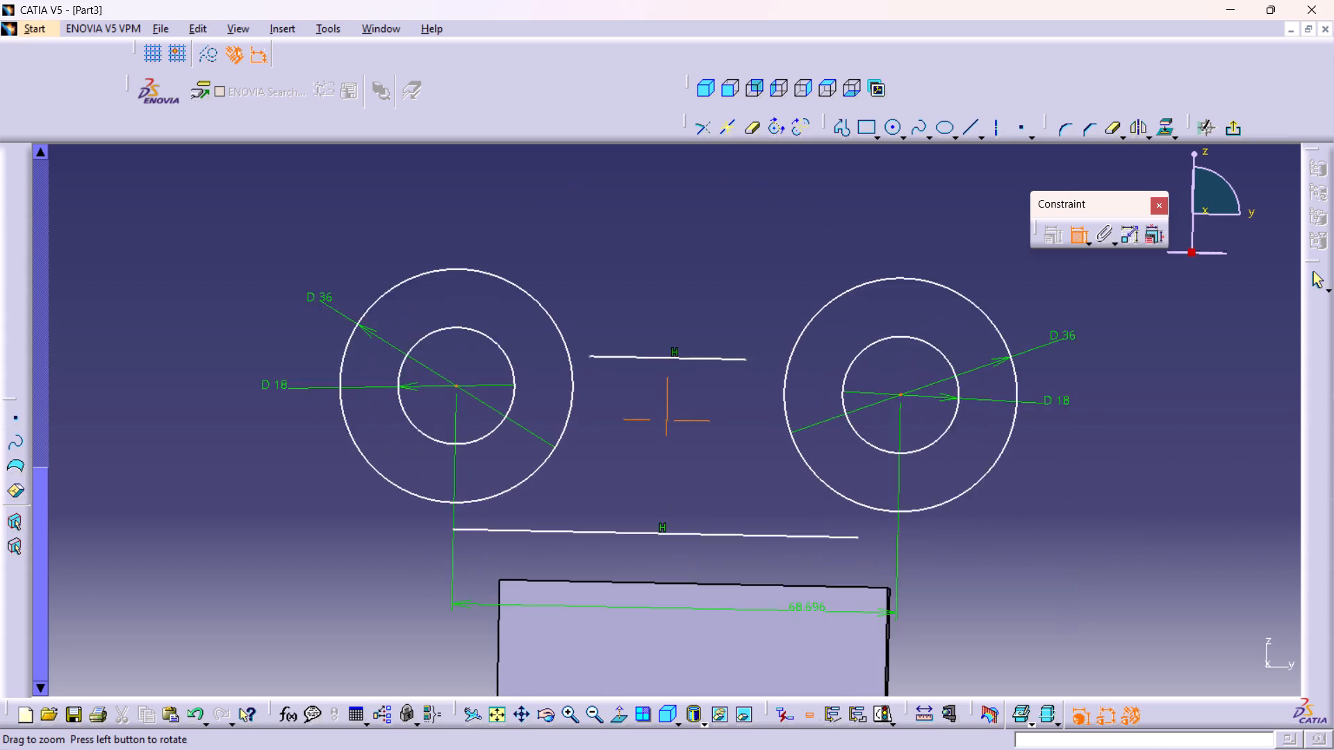
middle_click_drag(788, 571, 798, 519)
middle_click_drag(784, 581, 784, 334)
middle_click_drag(735, 545, 734, 122)
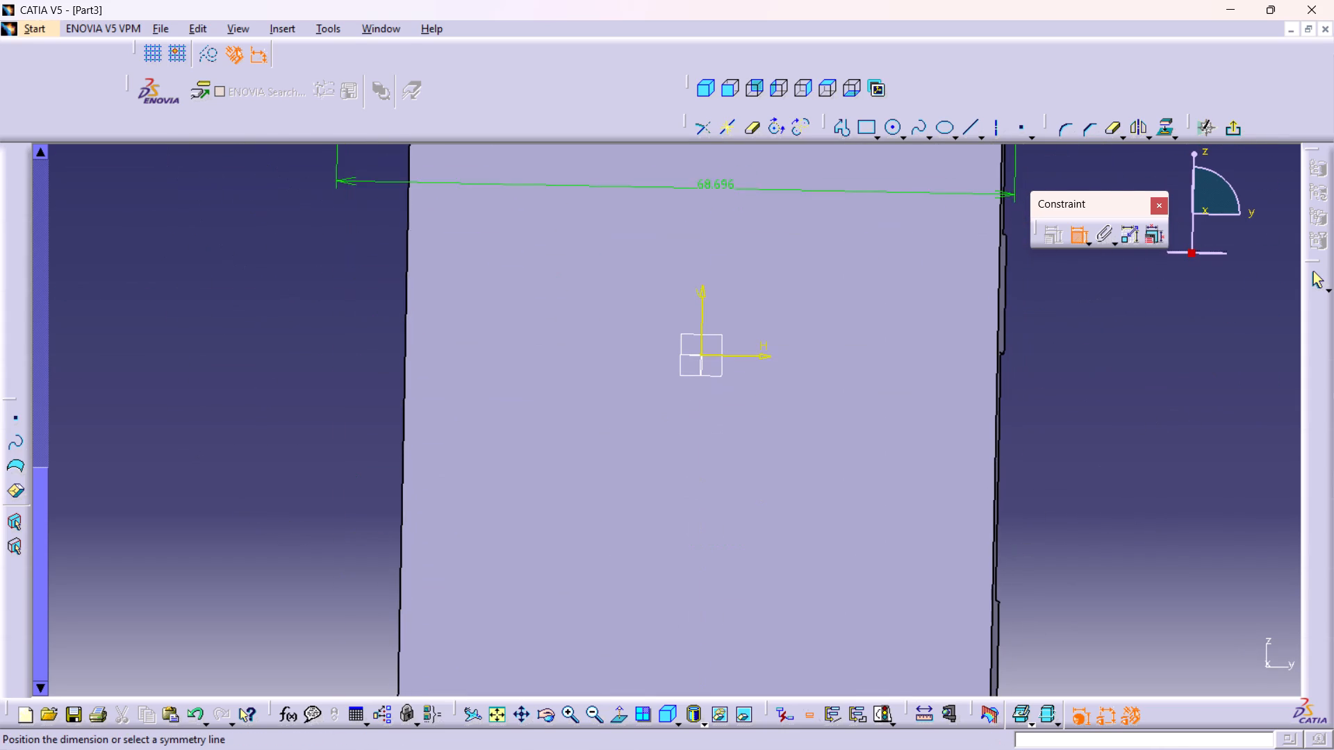
left_click(702, 297)
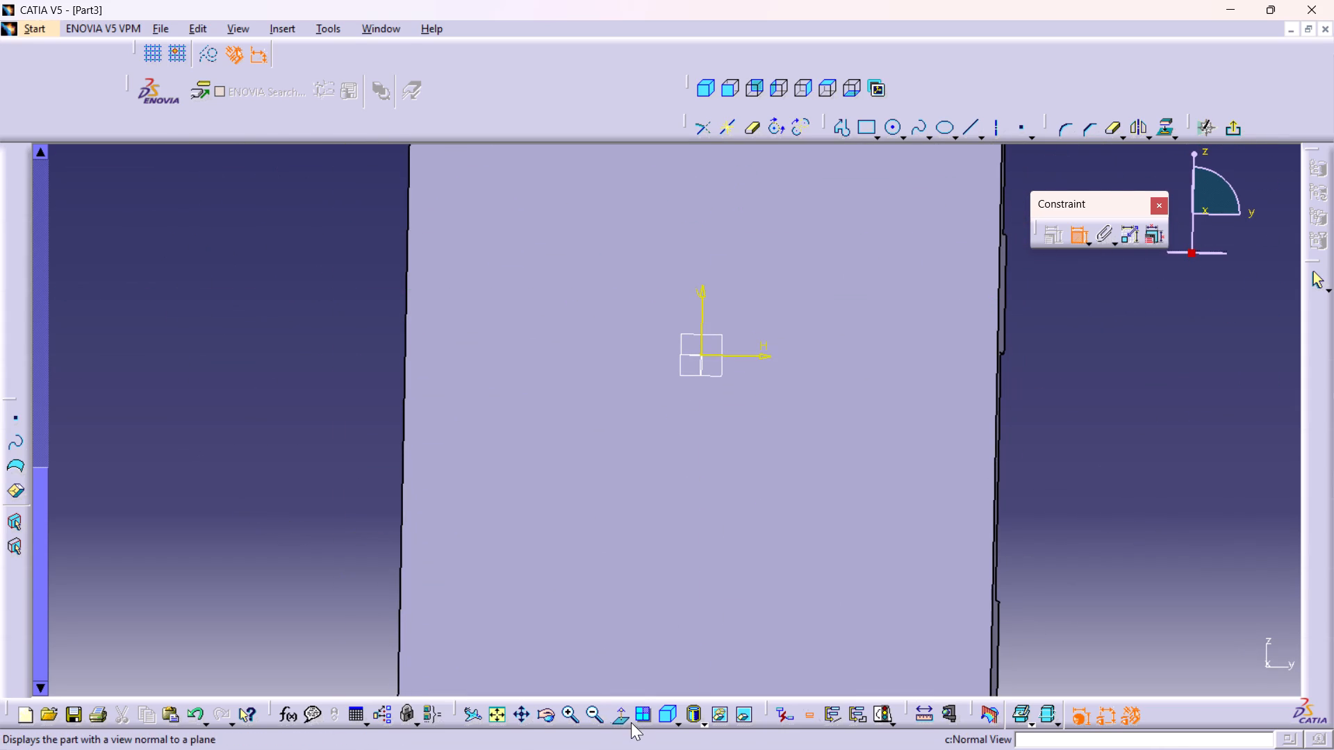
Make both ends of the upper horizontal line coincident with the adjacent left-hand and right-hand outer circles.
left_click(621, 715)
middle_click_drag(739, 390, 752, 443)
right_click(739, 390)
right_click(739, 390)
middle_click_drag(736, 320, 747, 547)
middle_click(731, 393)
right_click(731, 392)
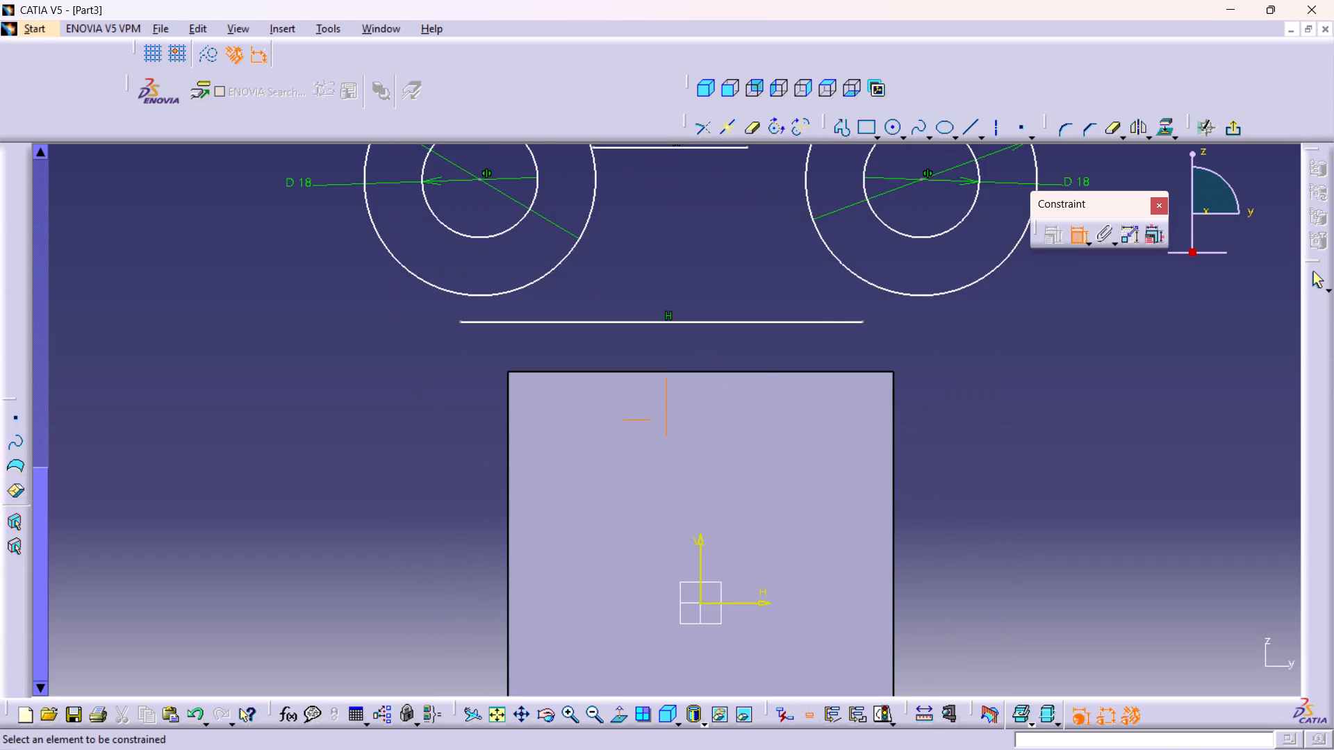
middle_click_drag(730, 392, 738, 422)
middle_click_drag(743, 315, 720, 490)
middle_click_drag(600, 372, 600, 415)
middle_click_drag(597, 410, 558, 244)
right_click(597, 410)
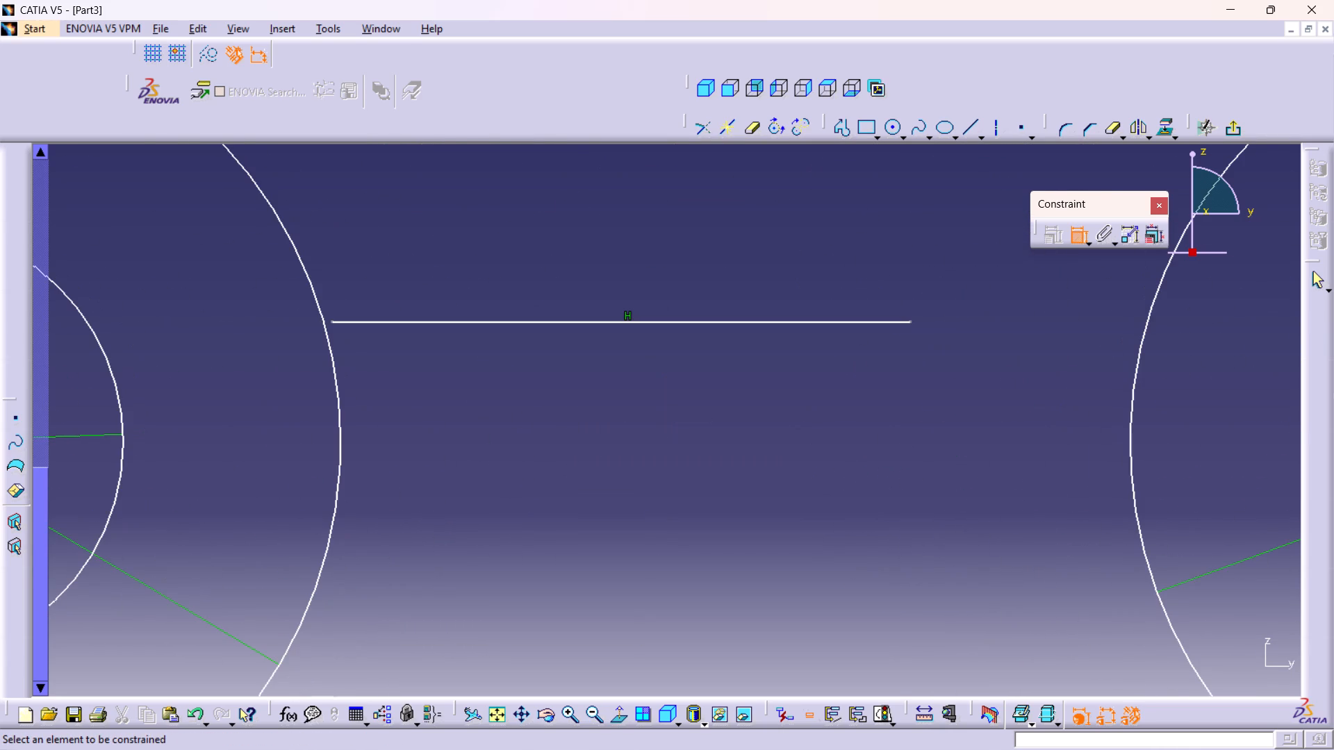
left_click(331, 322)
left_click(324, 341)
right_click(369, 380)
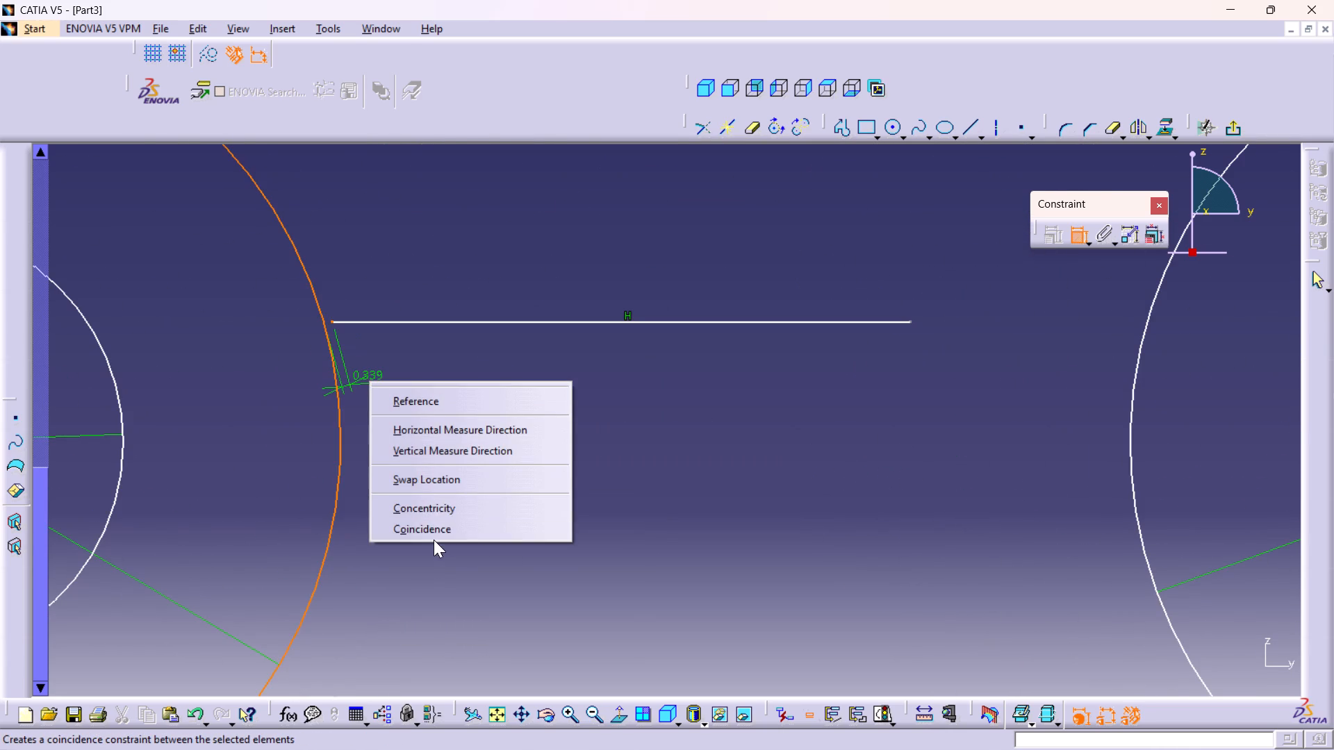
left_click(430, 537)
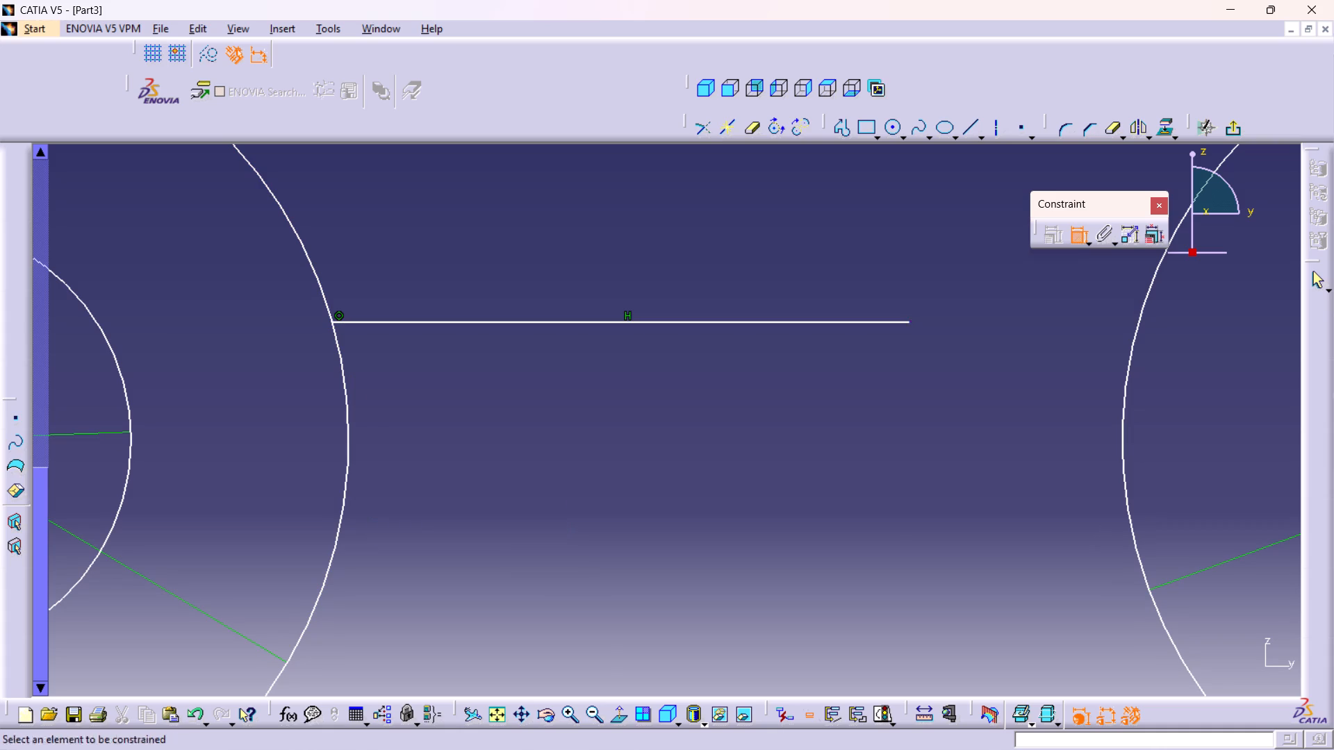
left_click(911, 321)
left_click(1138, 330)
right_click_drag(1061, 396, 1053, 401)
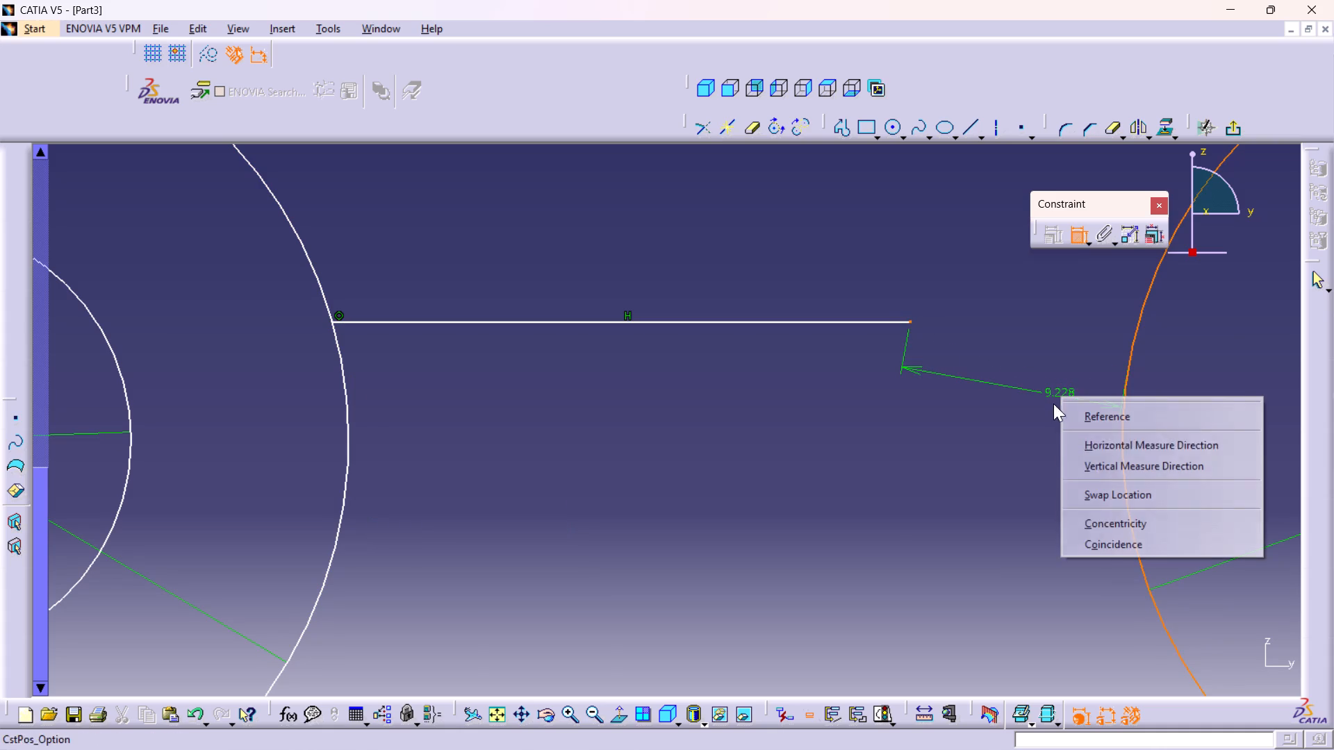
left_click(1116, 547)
Make the lower line's left end coincident with the left-hand outer circle and the line tangent to that circle.
middle_click_drag(894, 475, 933, 598)
right_click(894, 475)
middle_click_drag(909, 555, 908, 431)
middle_click_drag(879, 496, 884, 438)
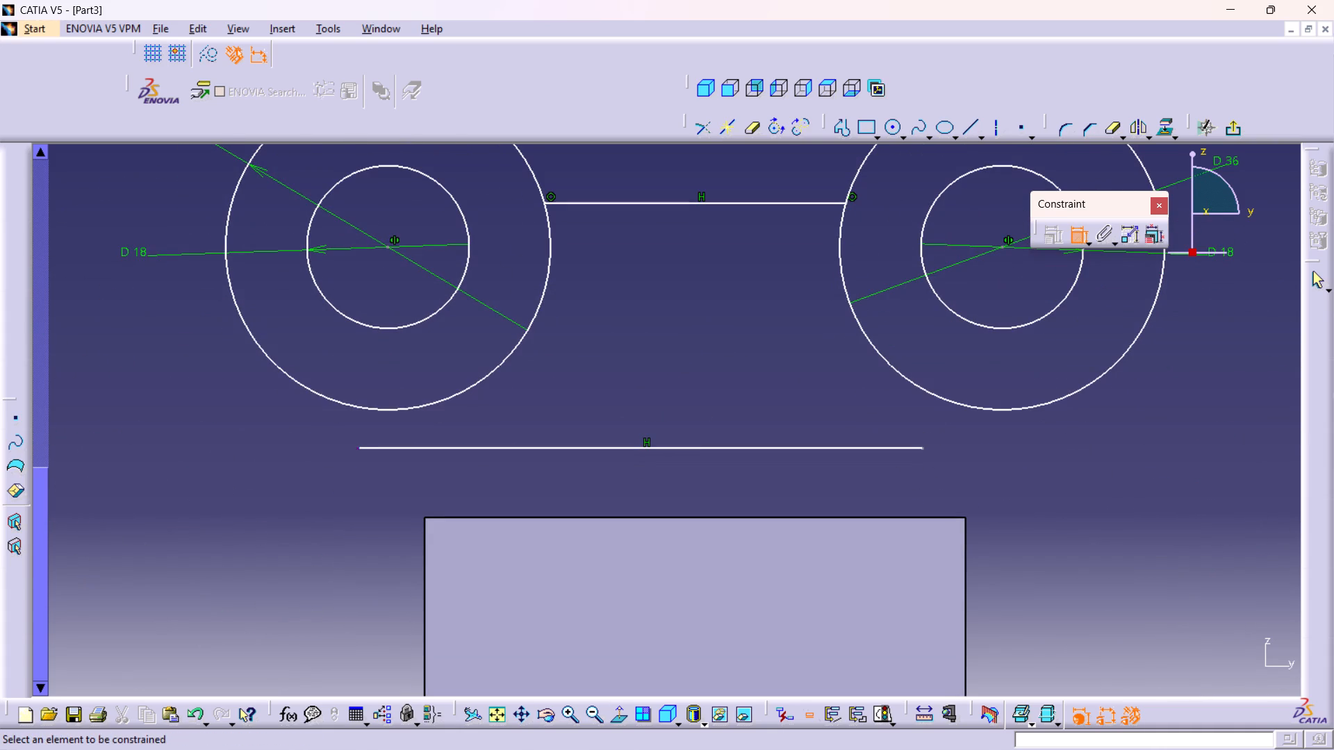
left_click(361, 448)
left_click_drag(348, 402, 347, 410)
right_click(280, 478)
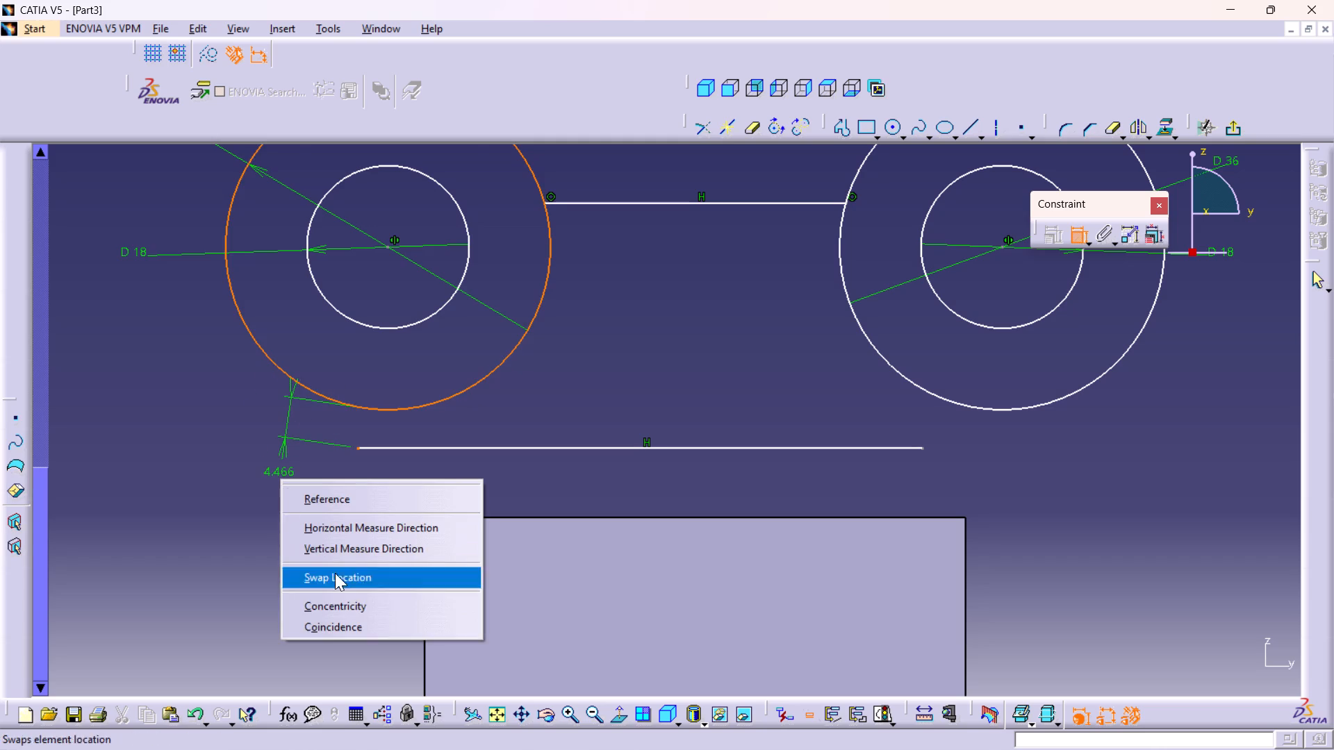
left_click(337, 620)
left_click(476, 449)
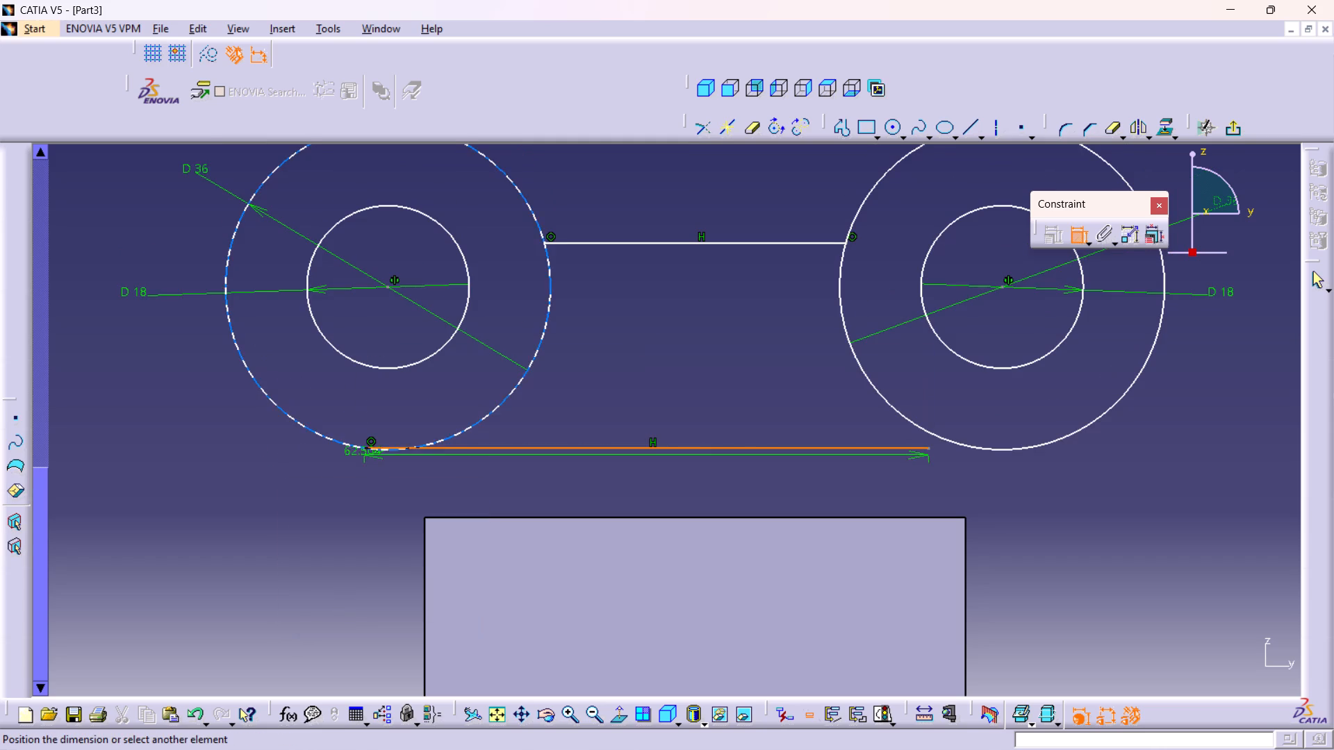
left_click(326, 440)
right_click(328, 484)
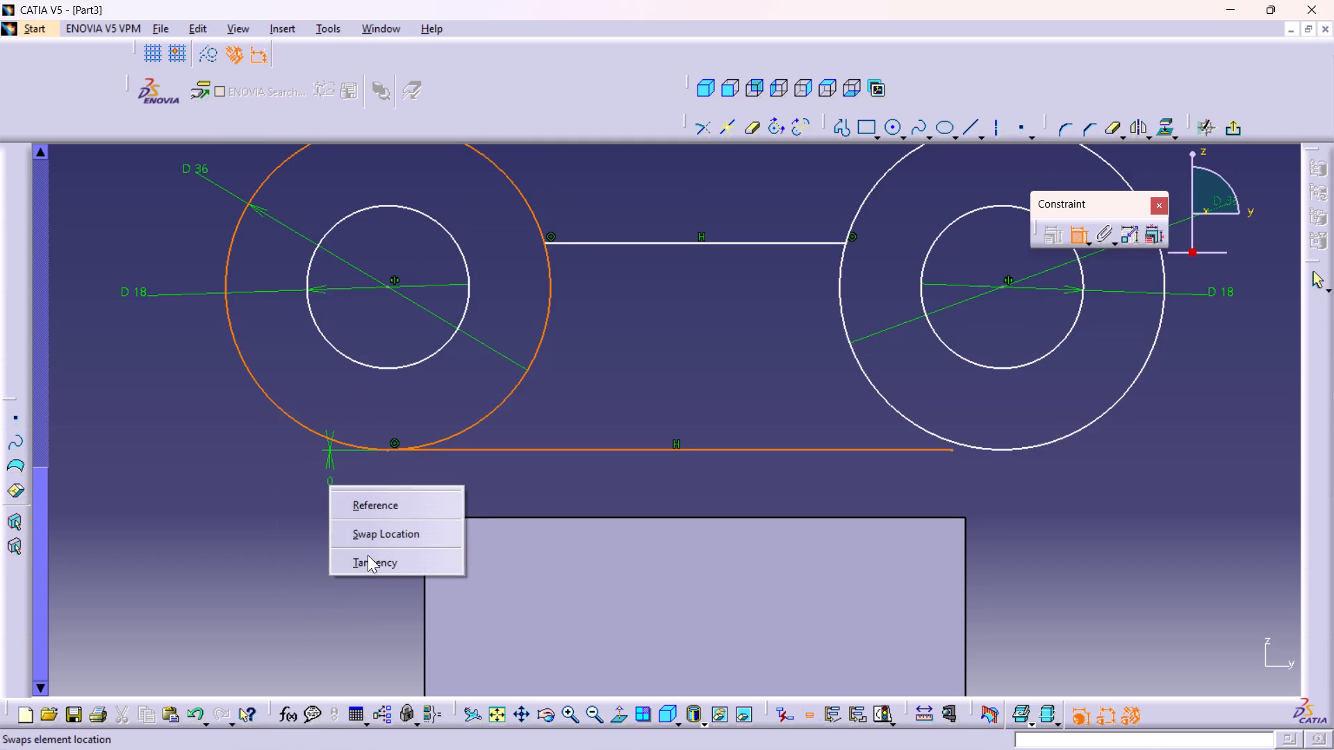
left_click(368, 562)
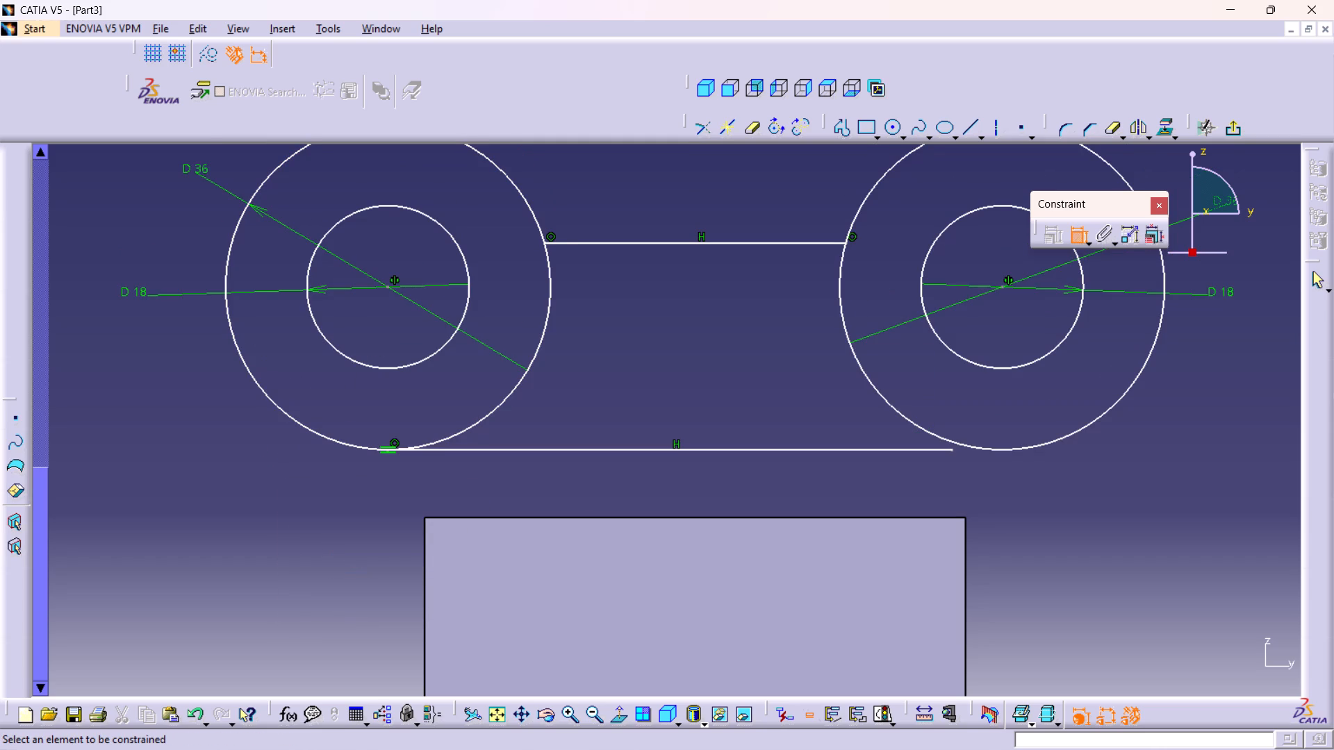
Make the lower line's right end coincident with the right-hand outer circle.
left_click(952, 451)
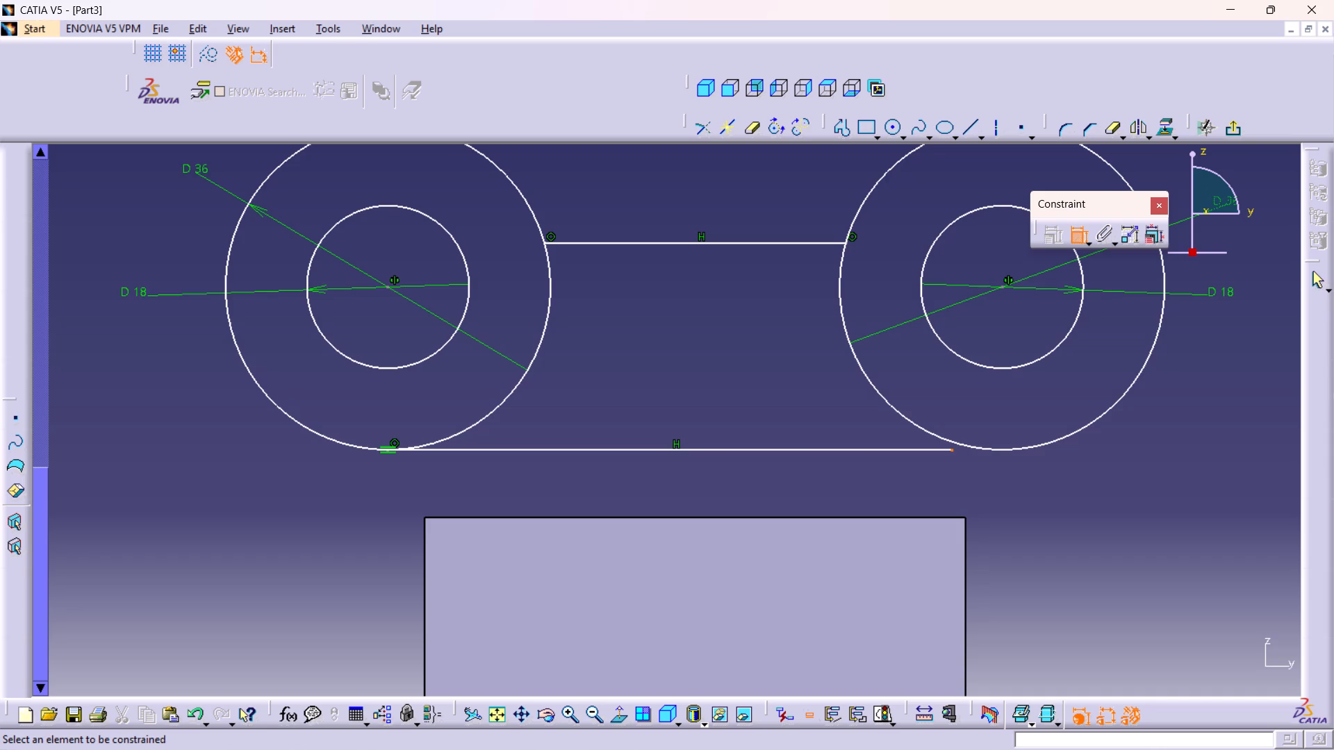
left_click(1005, 447)
right_click(1037, 481)
left_click(1081, 633)
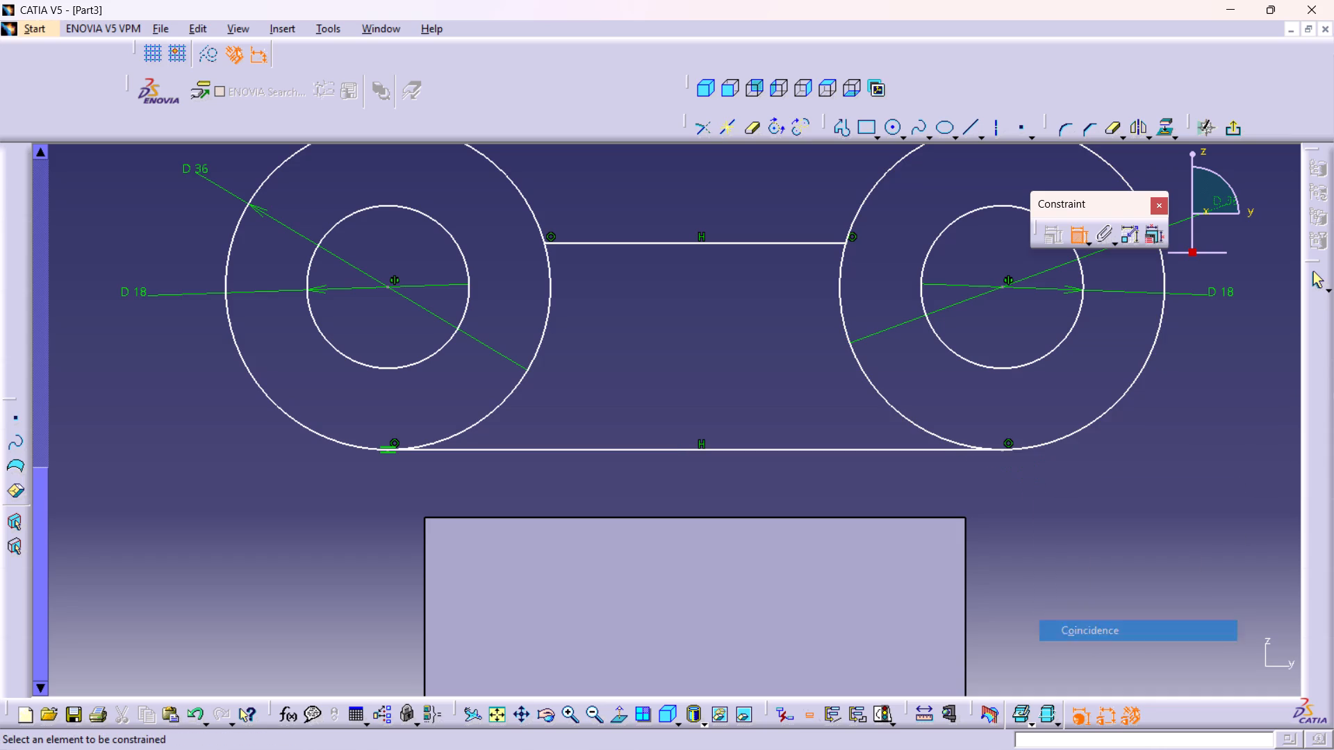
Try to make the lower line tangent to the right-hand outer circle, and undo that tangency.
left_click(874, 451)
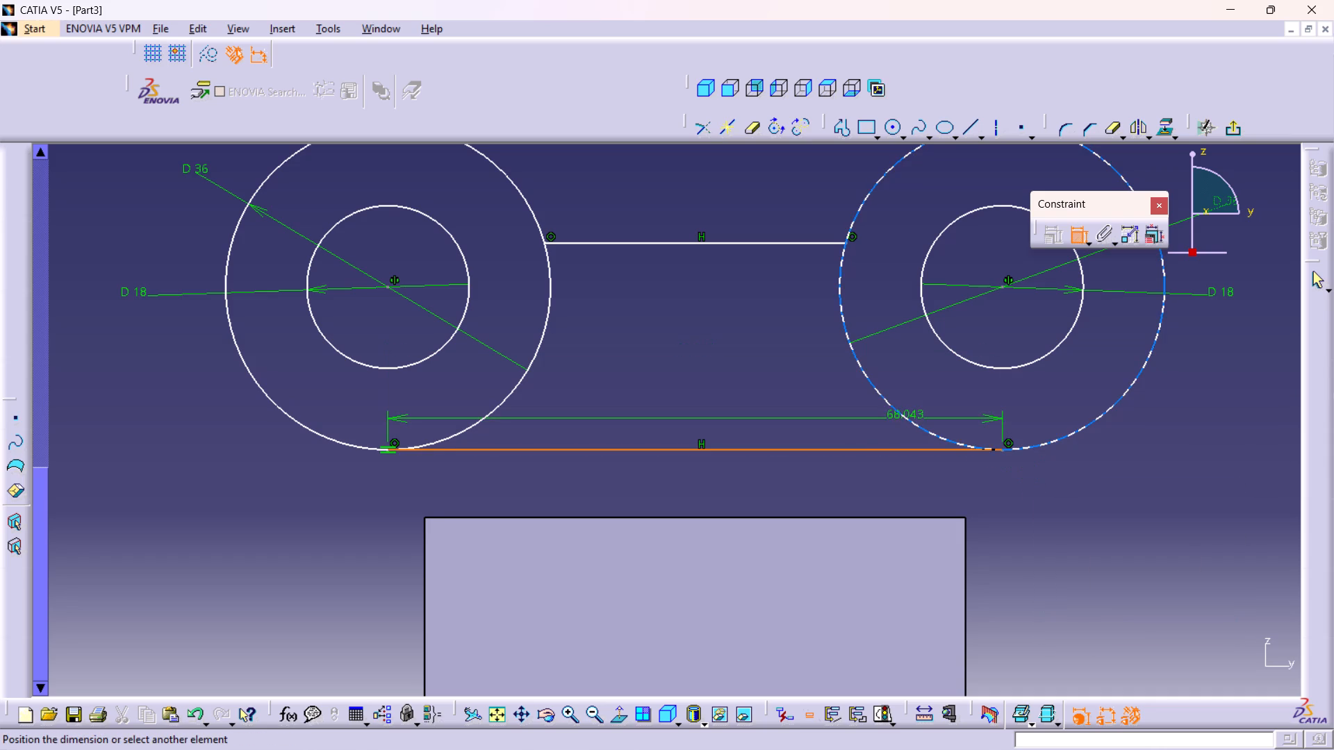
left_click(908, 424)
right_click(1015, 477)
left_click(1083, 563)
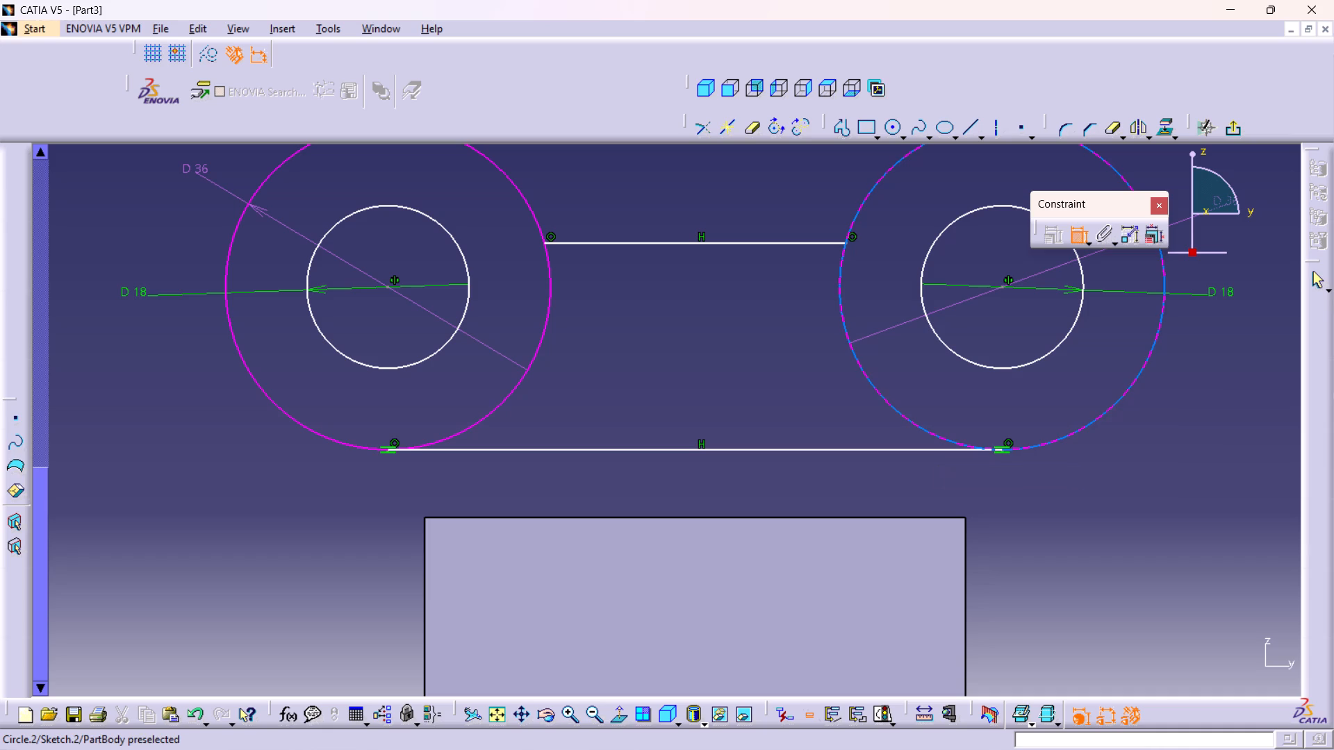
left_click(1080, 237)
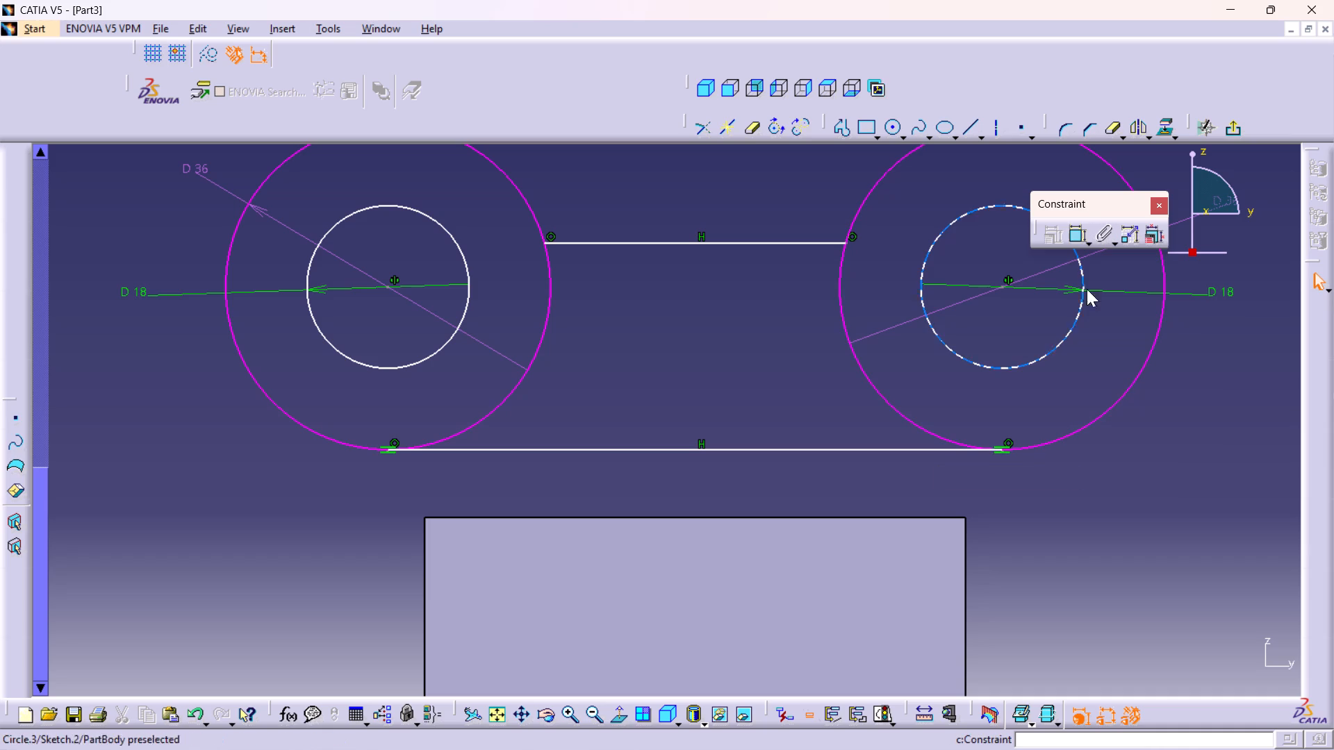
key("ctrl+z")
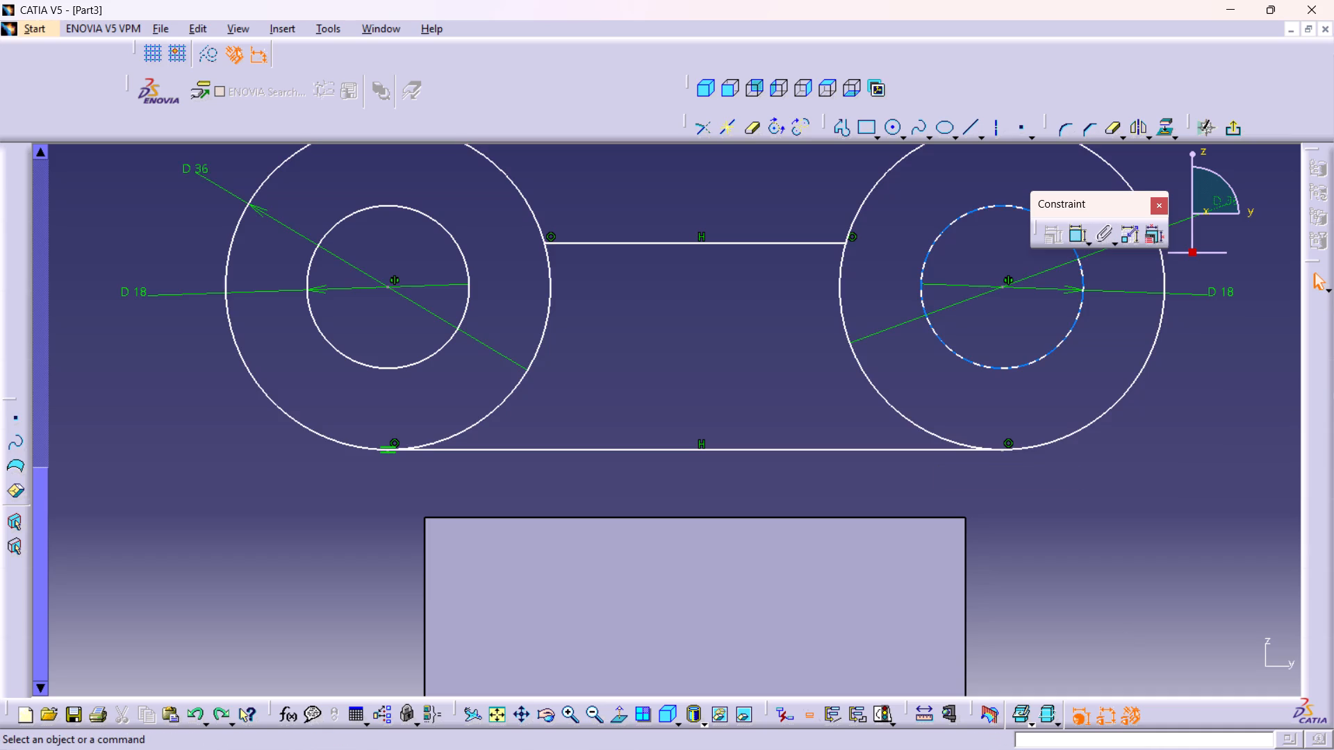
Dimension the vertical distance between the upper and lower horizontal lines, placing the dimension left of the circles.
double_click(1080, 236)
triple_click(883, 369)
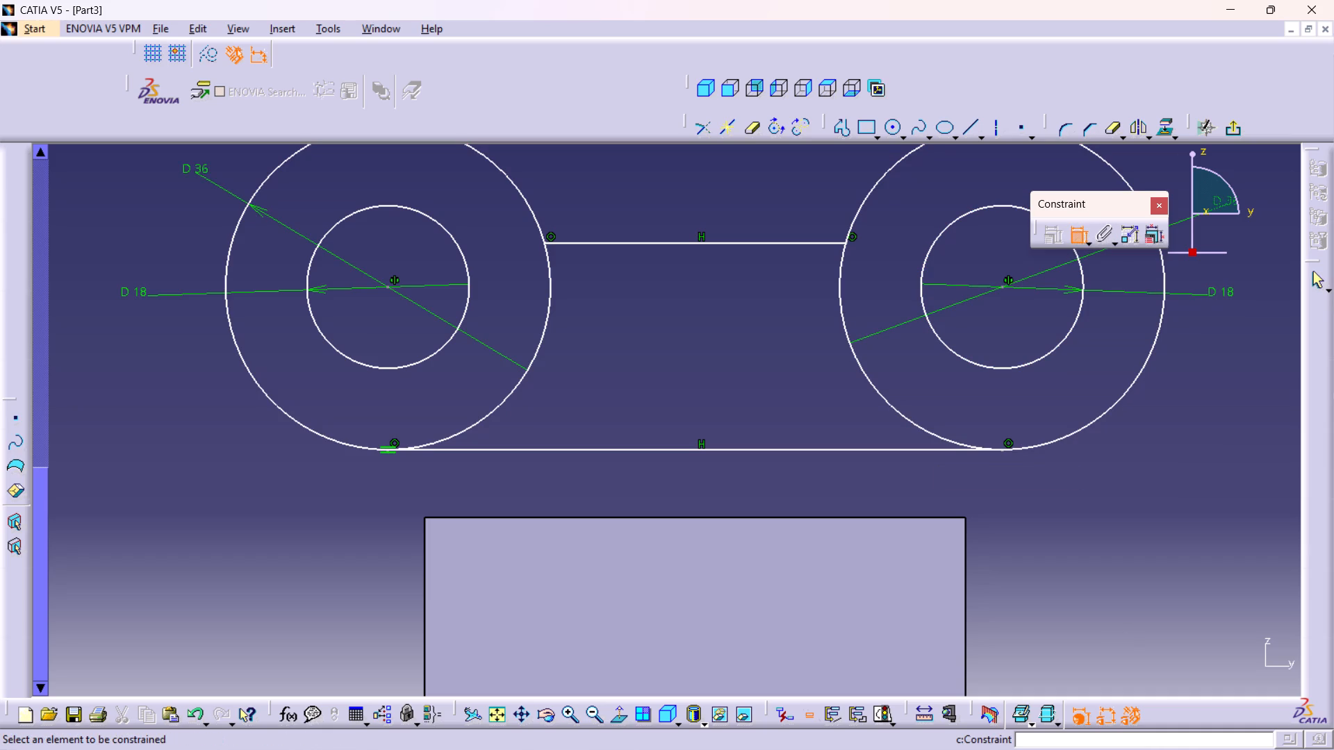
middle_click_drag(774, 375, 781, 415)
right_click(774, 375)
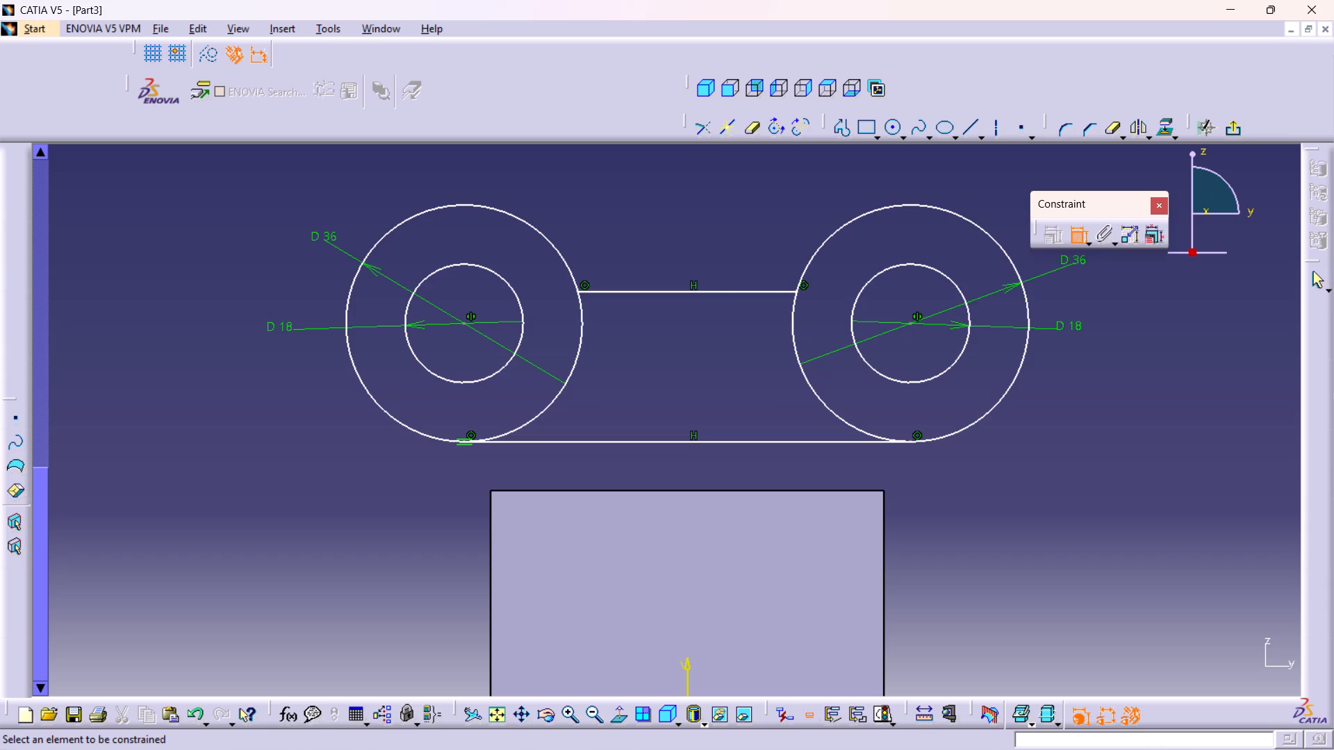
left_click(682, 294)
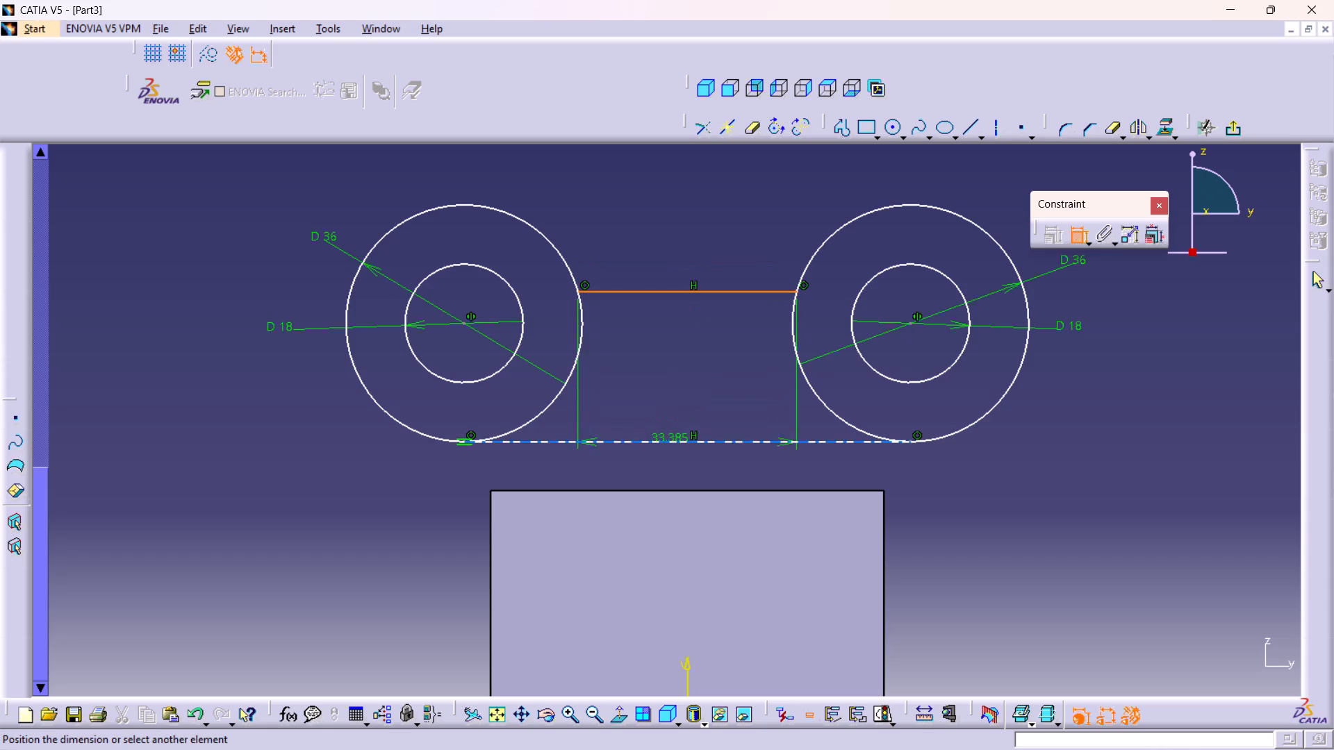
left_click(668, 441)
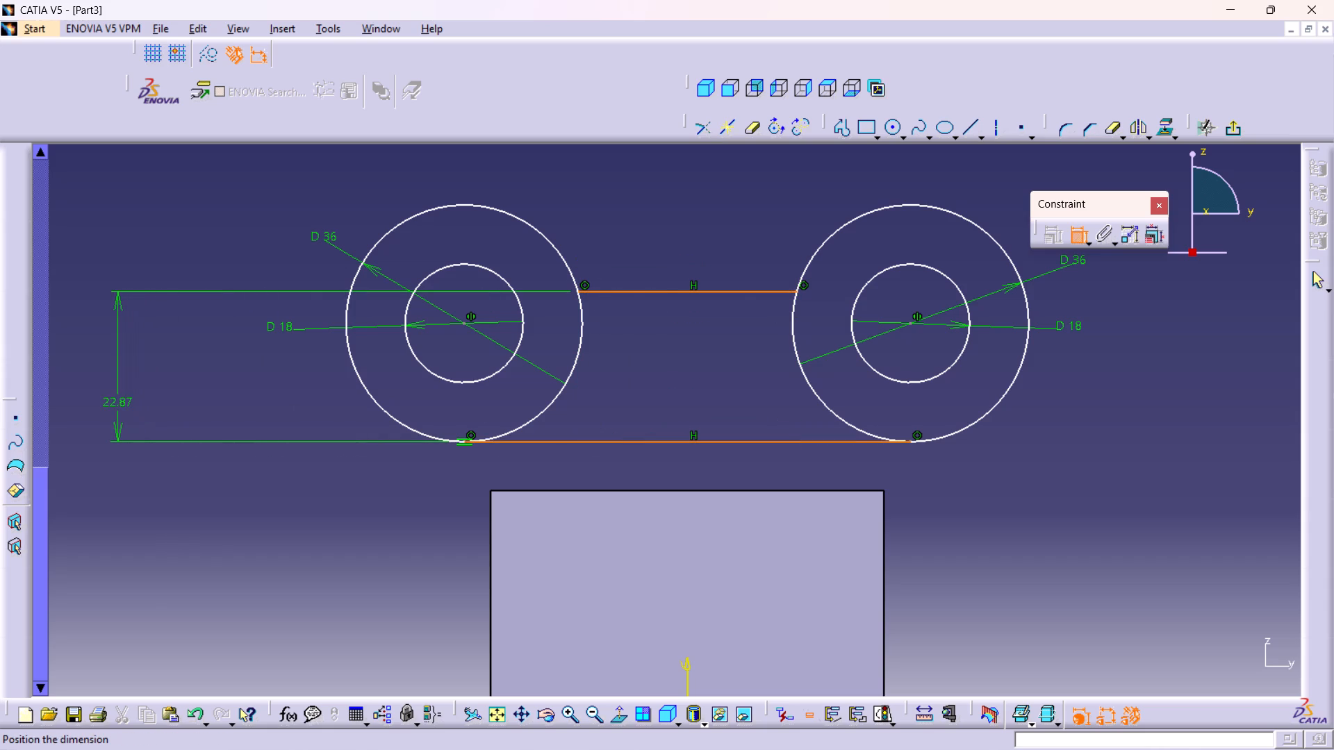
left_click(114, 400)
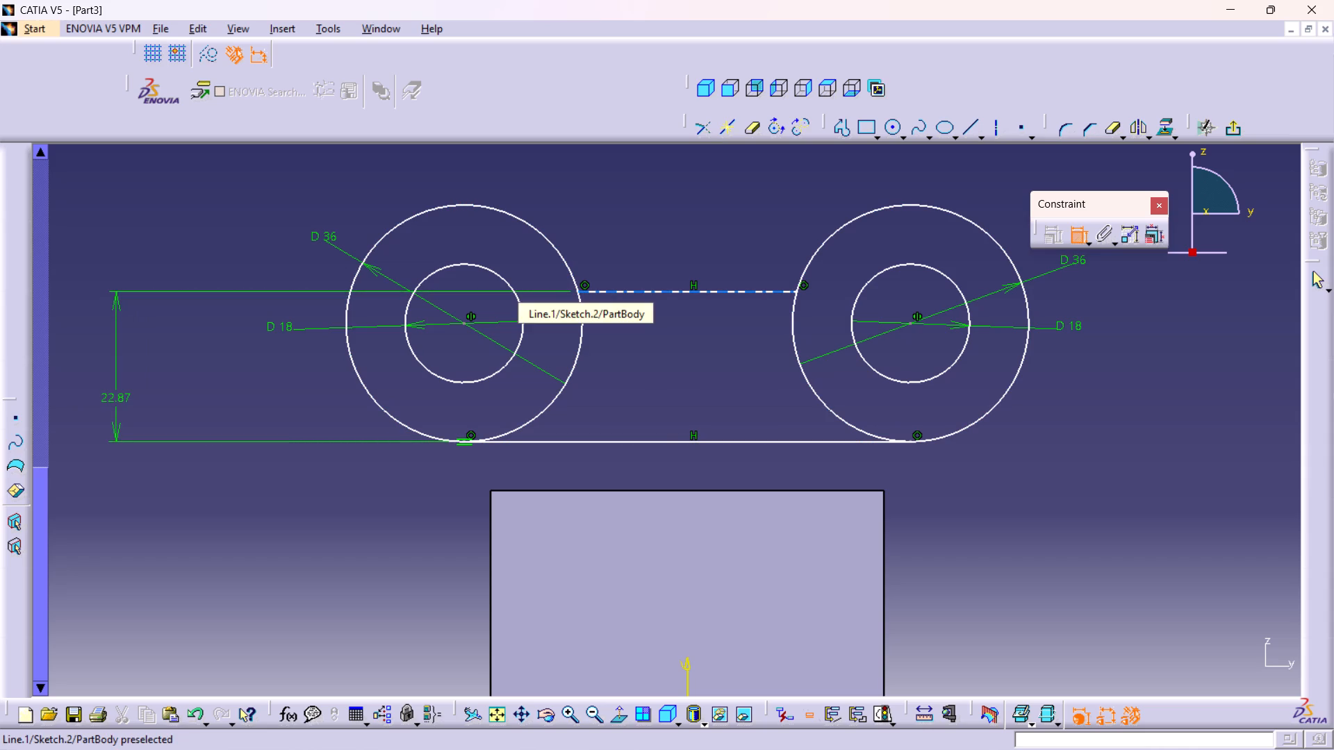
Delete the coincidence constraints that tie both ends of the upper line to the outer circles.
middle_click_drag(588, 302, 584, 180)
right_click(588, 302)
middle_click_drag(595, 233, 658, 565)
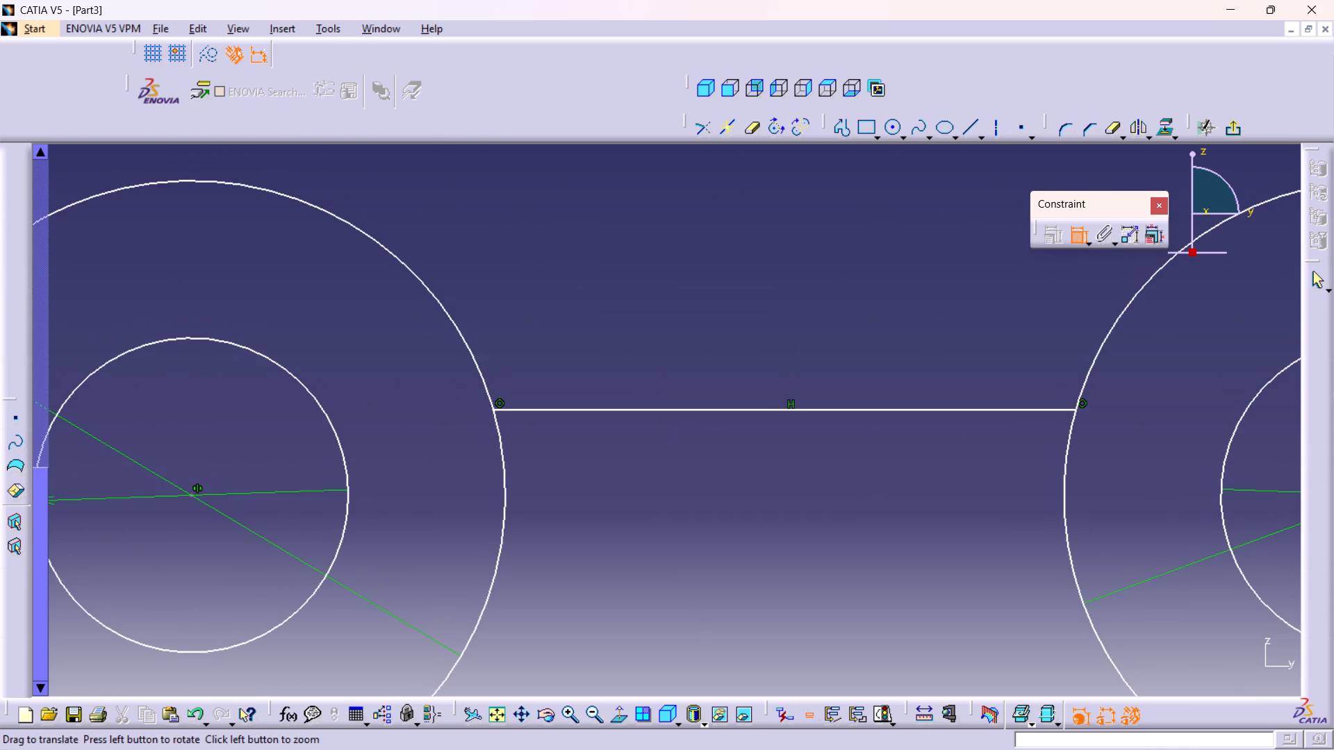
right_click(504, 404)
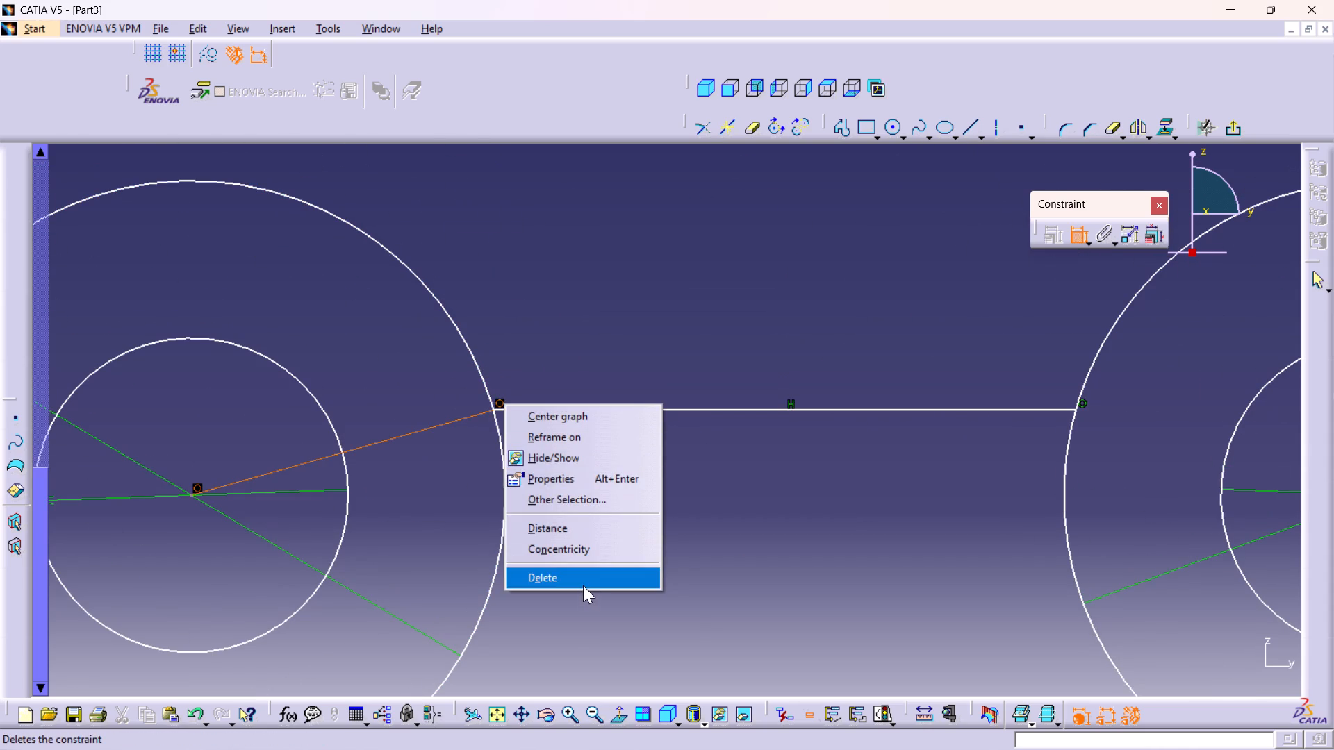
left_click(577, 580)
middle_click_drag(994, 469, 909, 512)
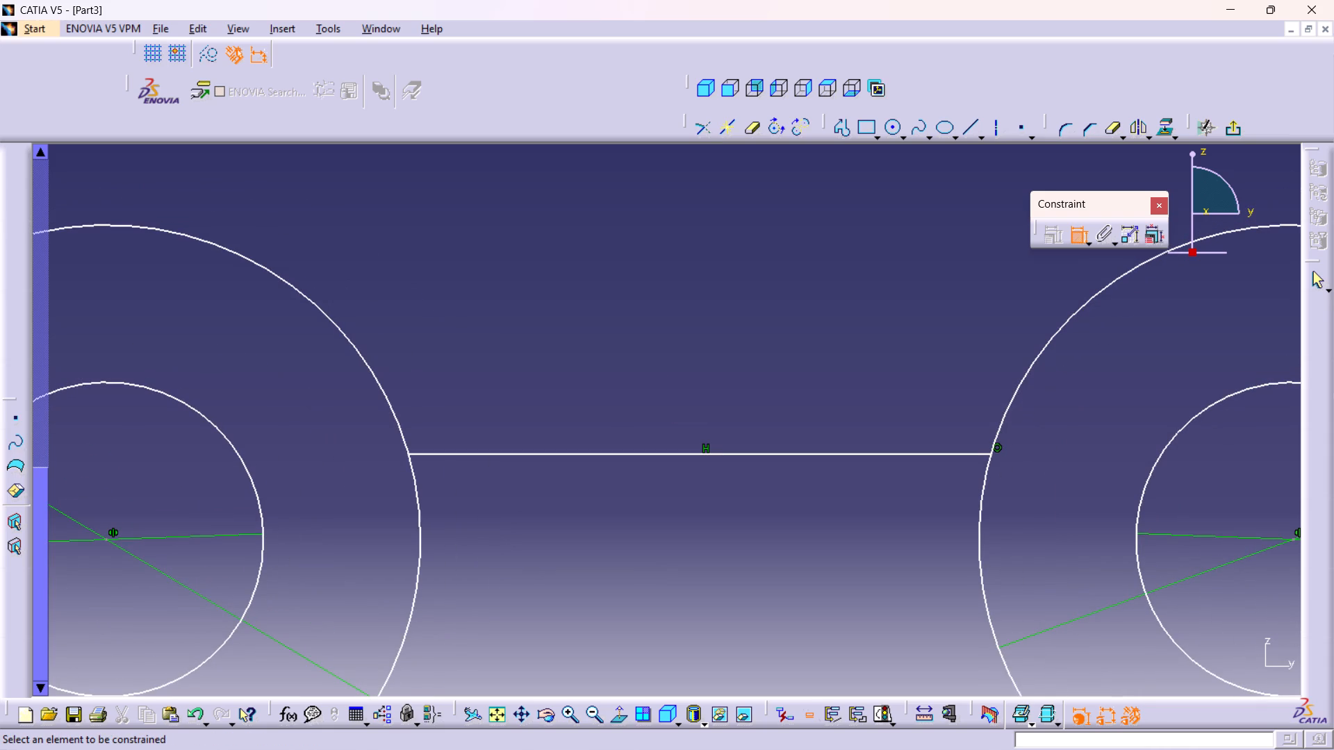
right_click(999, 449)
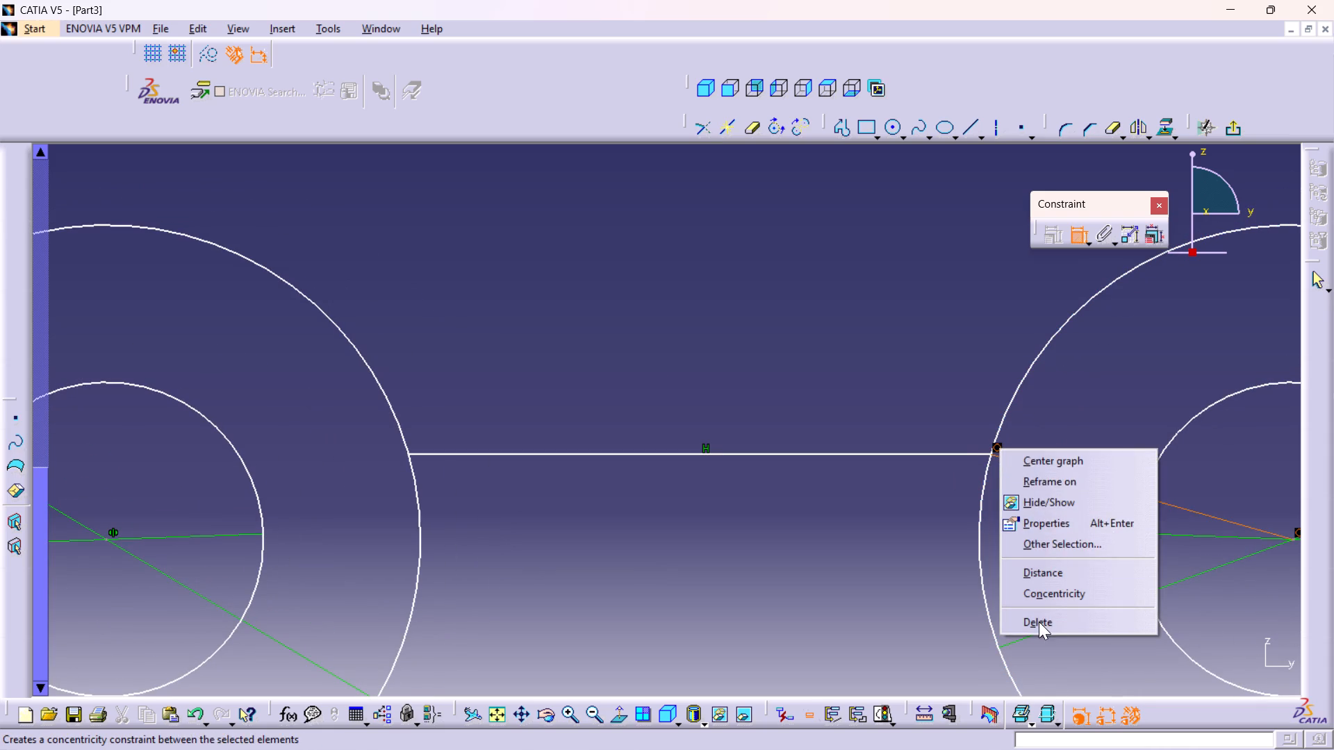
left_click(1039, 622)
Set the distance between the upper and lower horizontal lines to 12 mm.
middle_click_drag(776, 538, 818, 656)
right_click(776, 538)
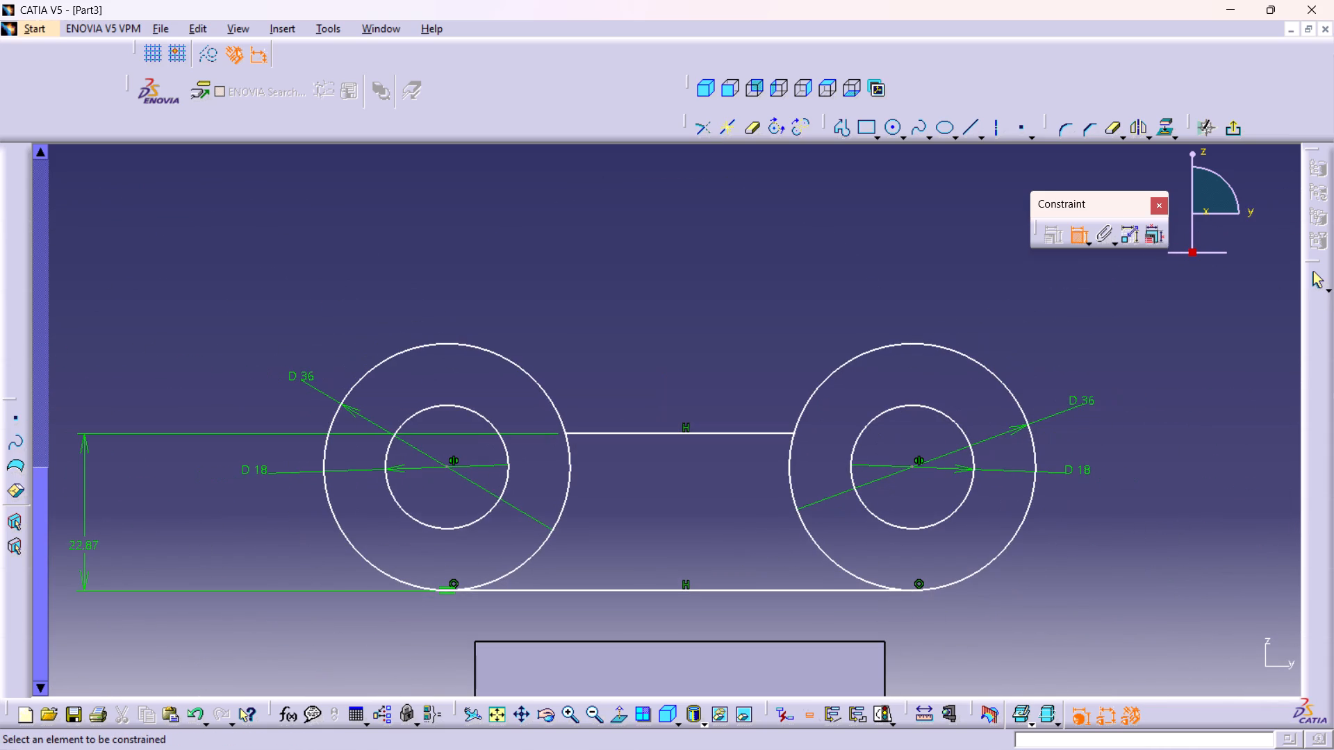
double_click(83, 547)
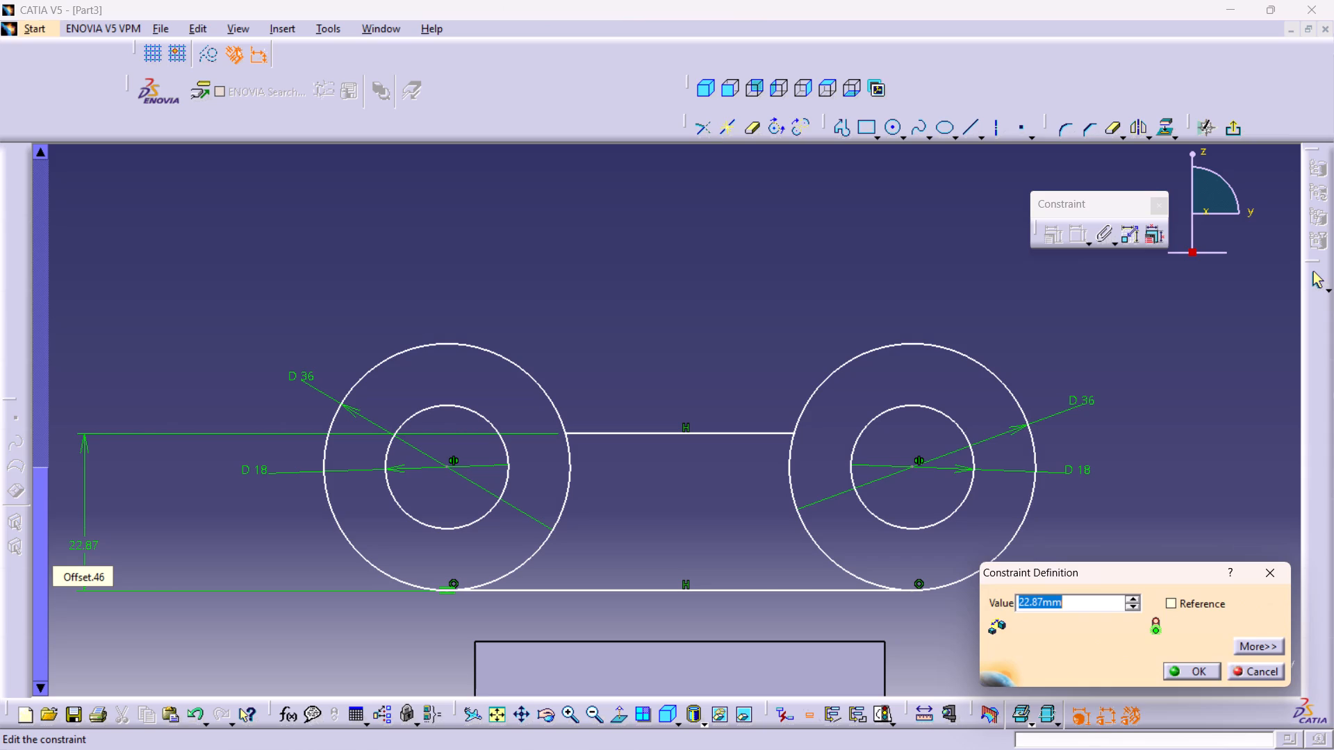
type("12")
key("Return")
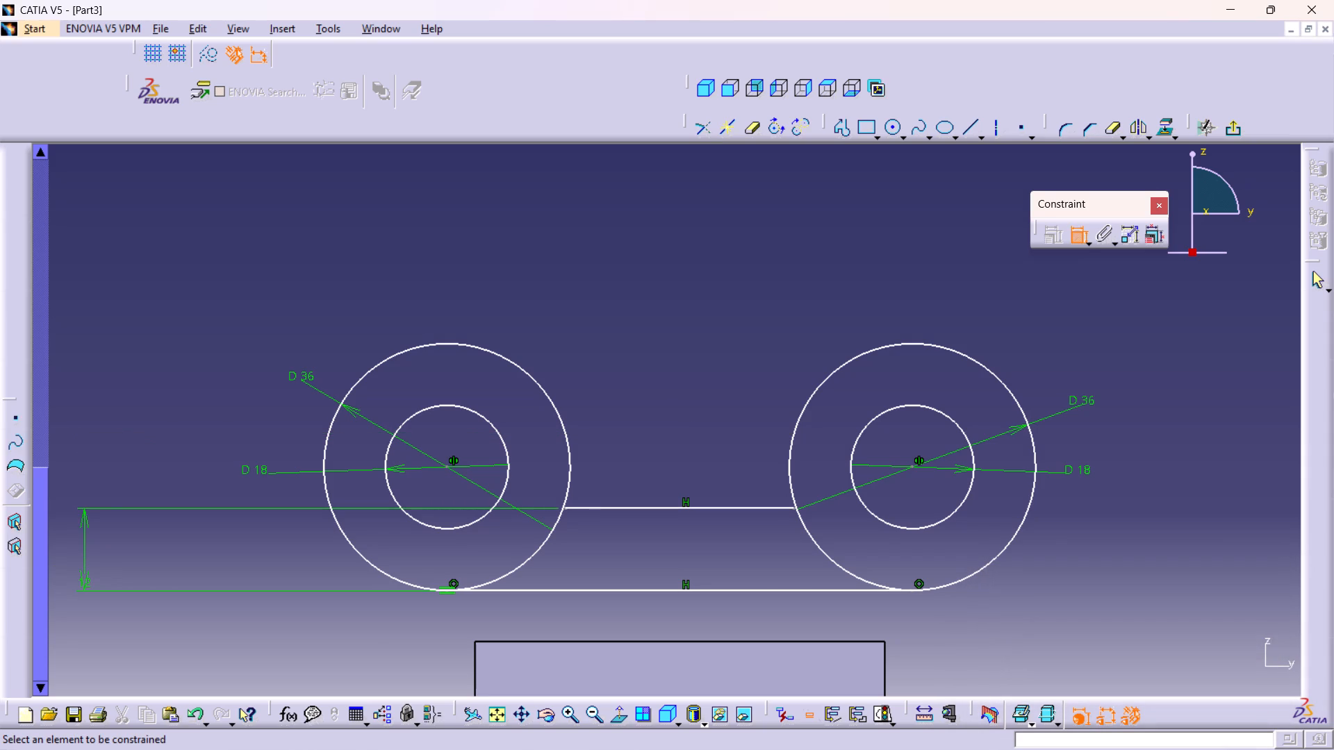
Constrain the left end of the upper horizontal line to be coincident with the left-hand outer circle.
middle_click_drag(581, 535, 542, 299)
right_click(581, 533)
middle_click_drag(462, 534, 803, 0)
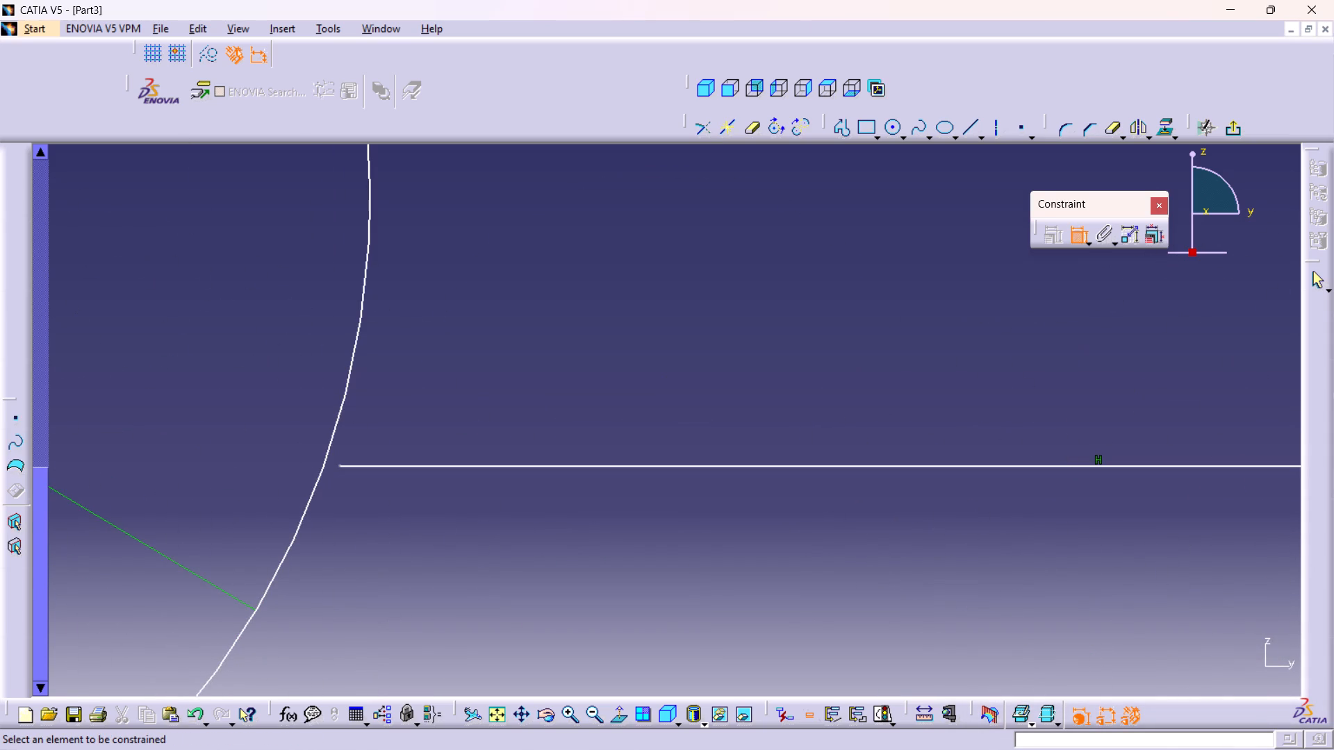
left_click(341, 466)
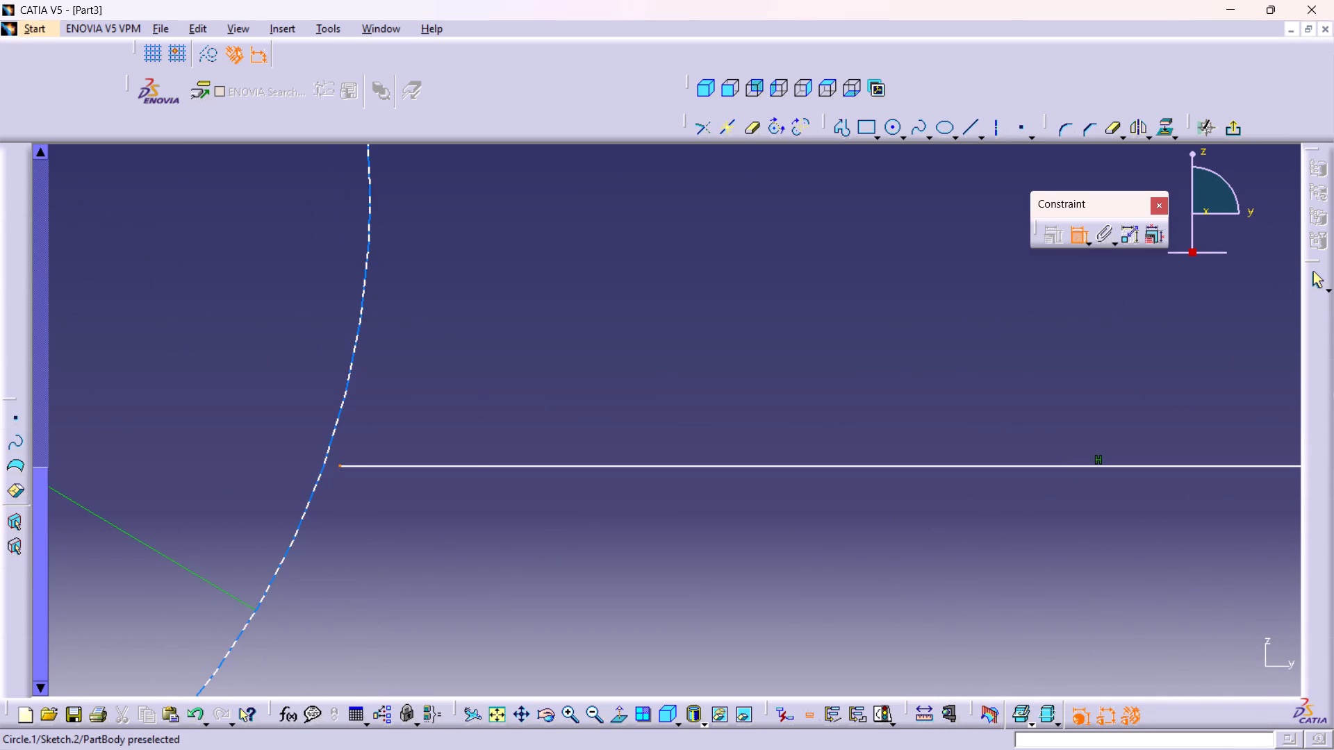
left_click(313, 497)
right_click(275, 437)
left_click(322, 581)
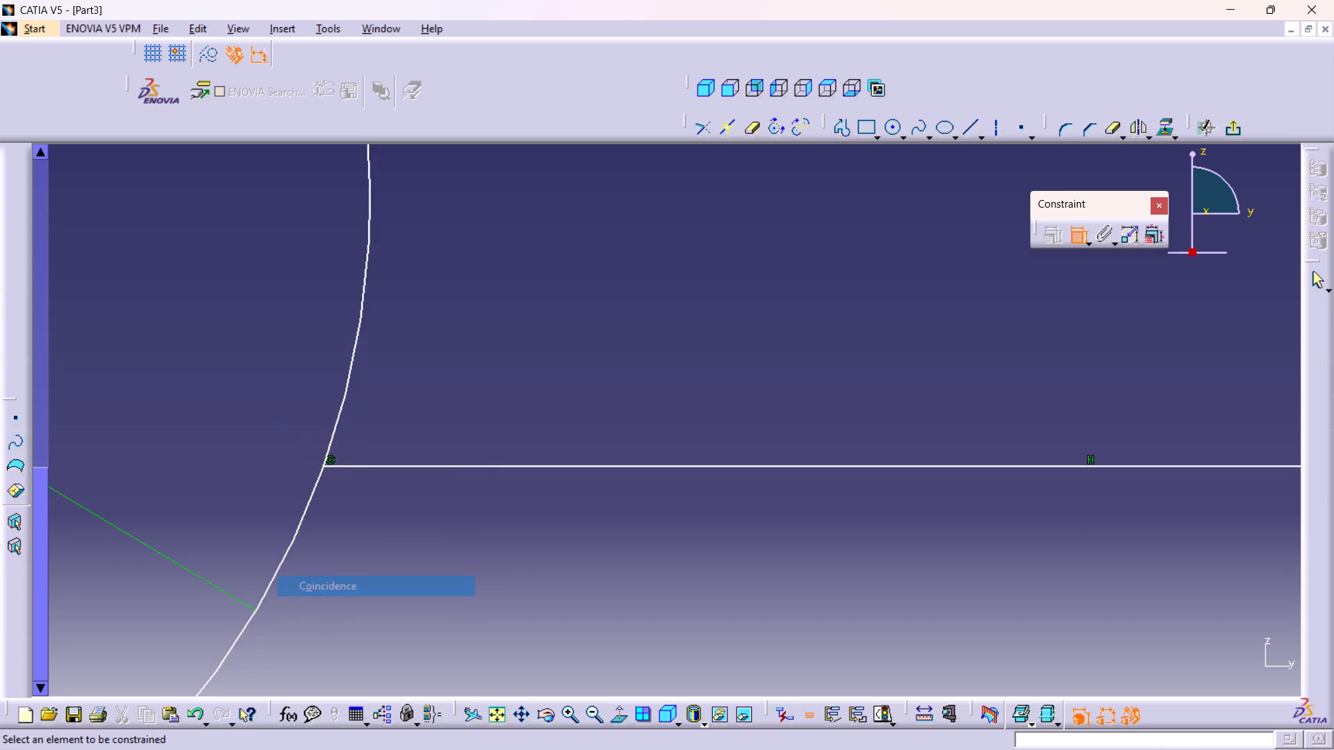
Constrain the right end of the upper horizontal line to be coincident with the right-hand outer circle.
middle_click_drag(766, 535, 322, 538)
middle_click_drag(914, 557, 489, 559)
middle_click_drag(1140, 577, 798, 599)
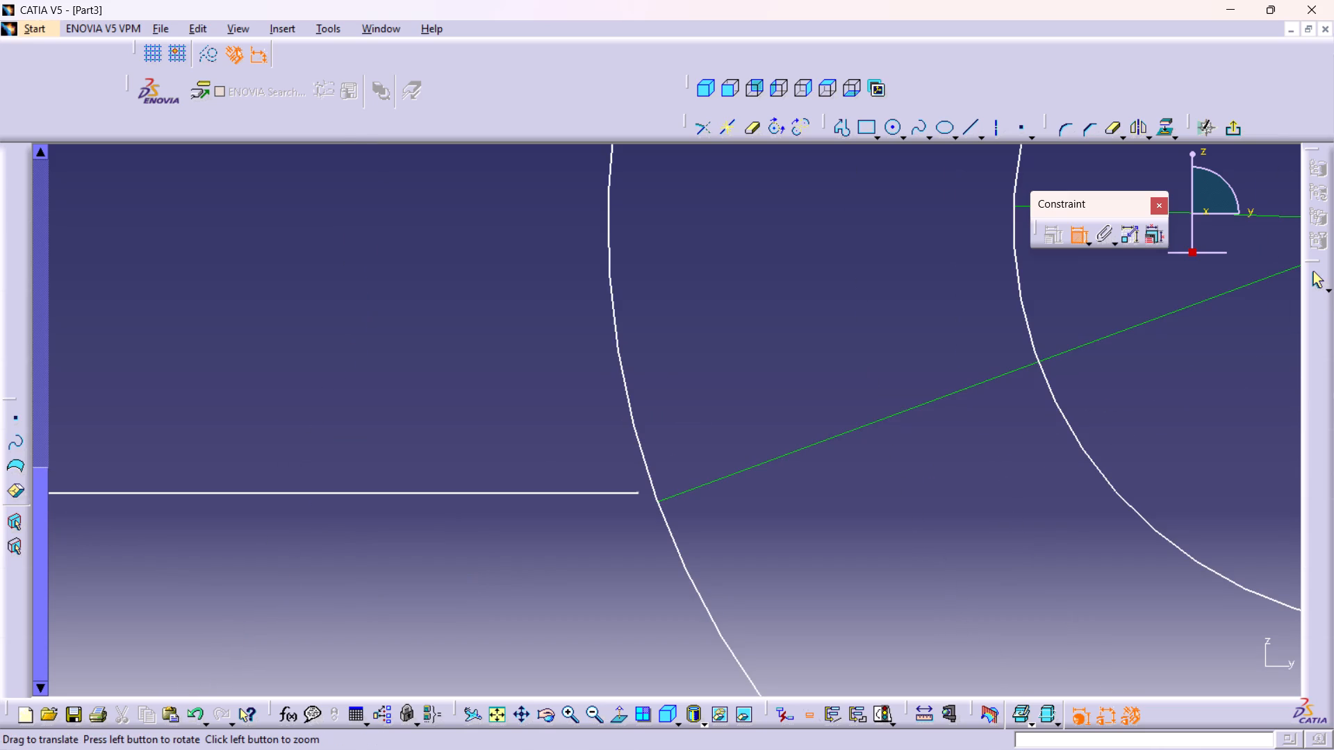
left_click(639, 492)
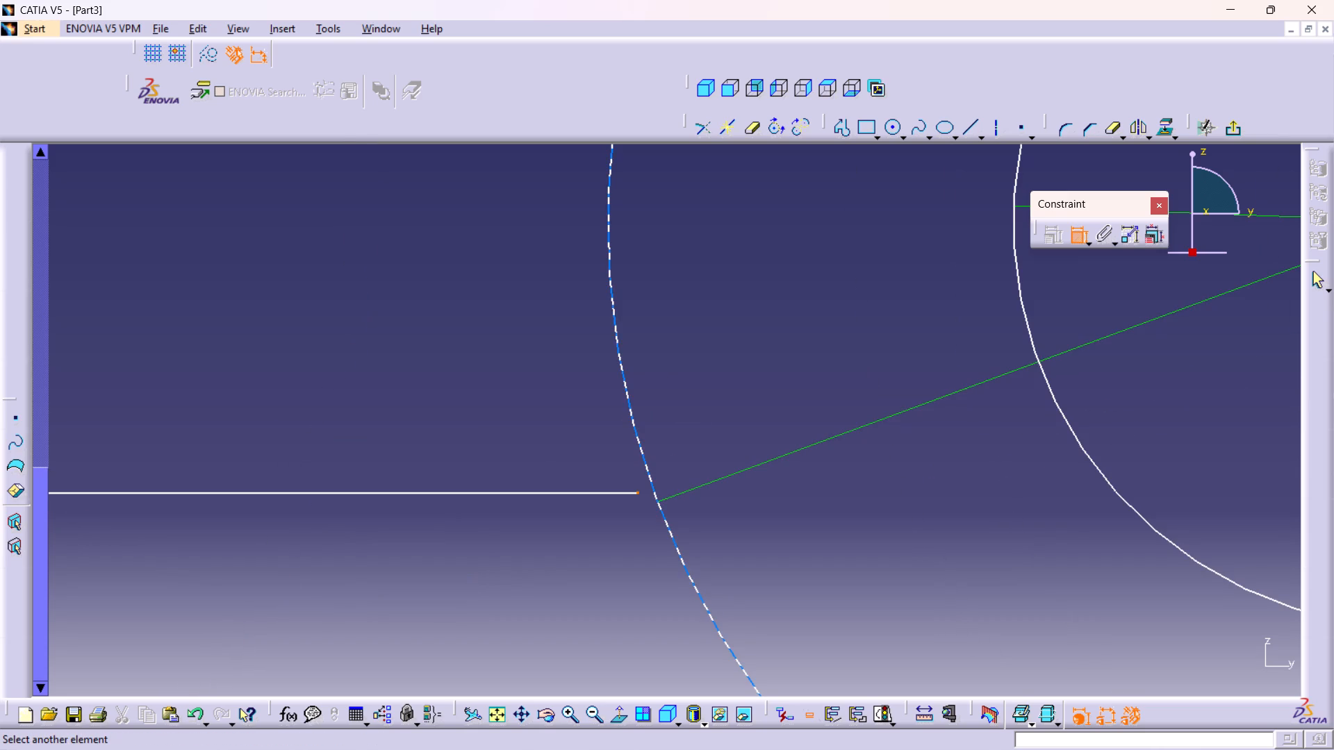
left_click(675, 542)
right_click(661, 580)
left_click(721, 722)
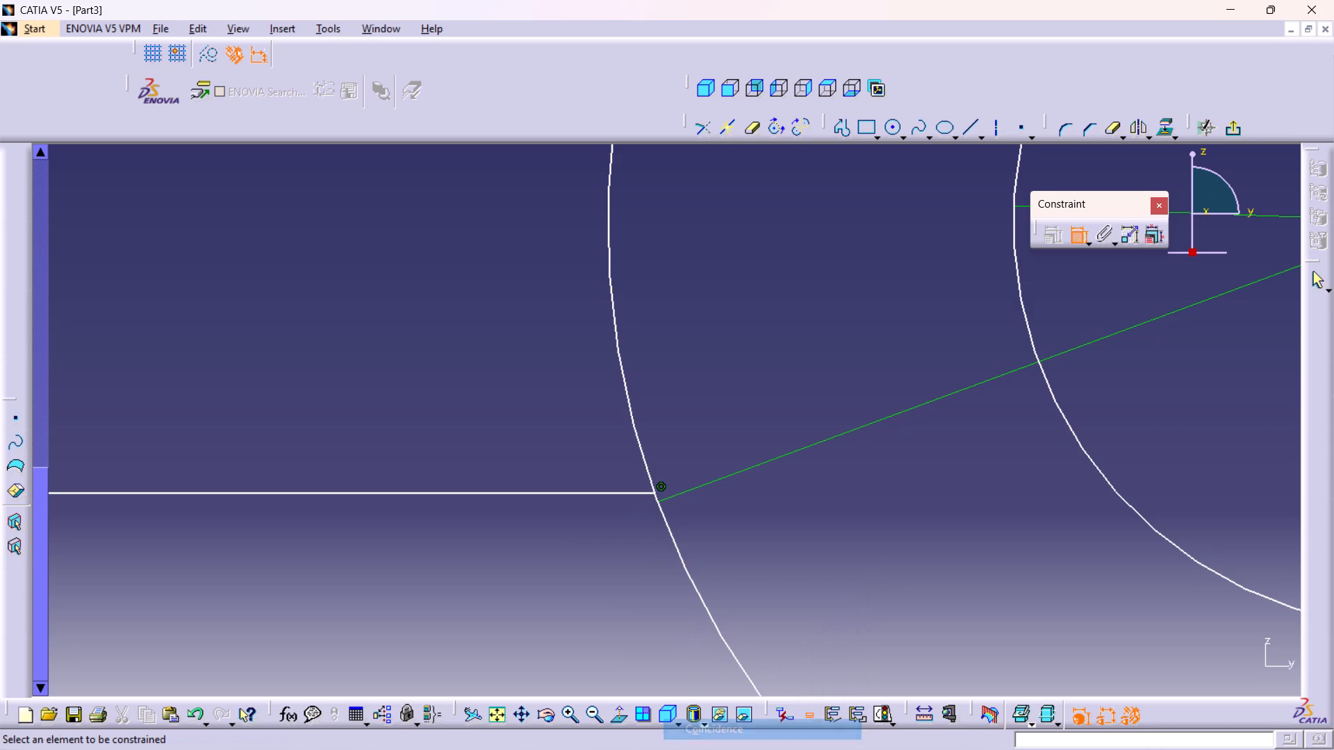
Make the lower horizontal line coincident with the top edge of the base pad.
middle_click_drag(558, 553, 643, 686)
right_click(558, 553)
middle_click_drag(547, 499, 584, 567)
right_click(547, 499)
middle_click_drag(529, 478, 628, 574)
right_click(613, 503)
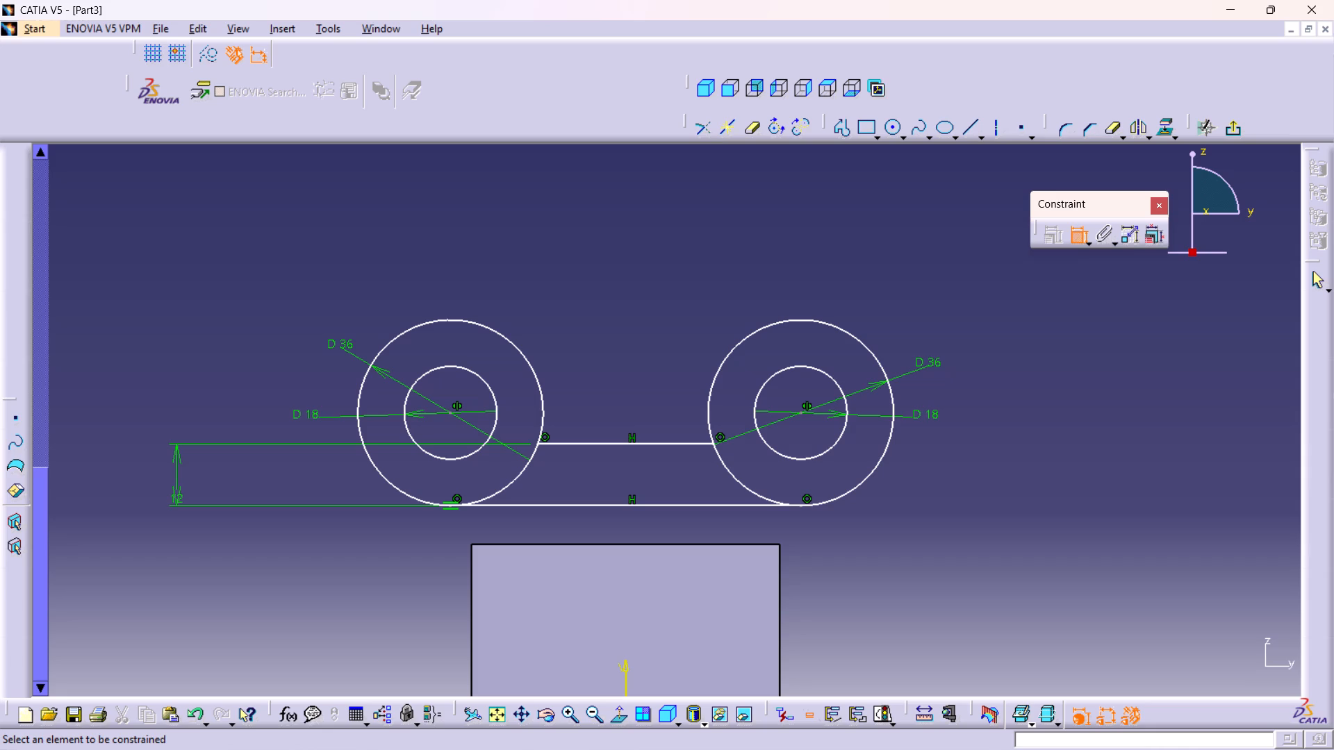
middle_click_drag(934, 509, 935, 512)
right_click(934, 509)
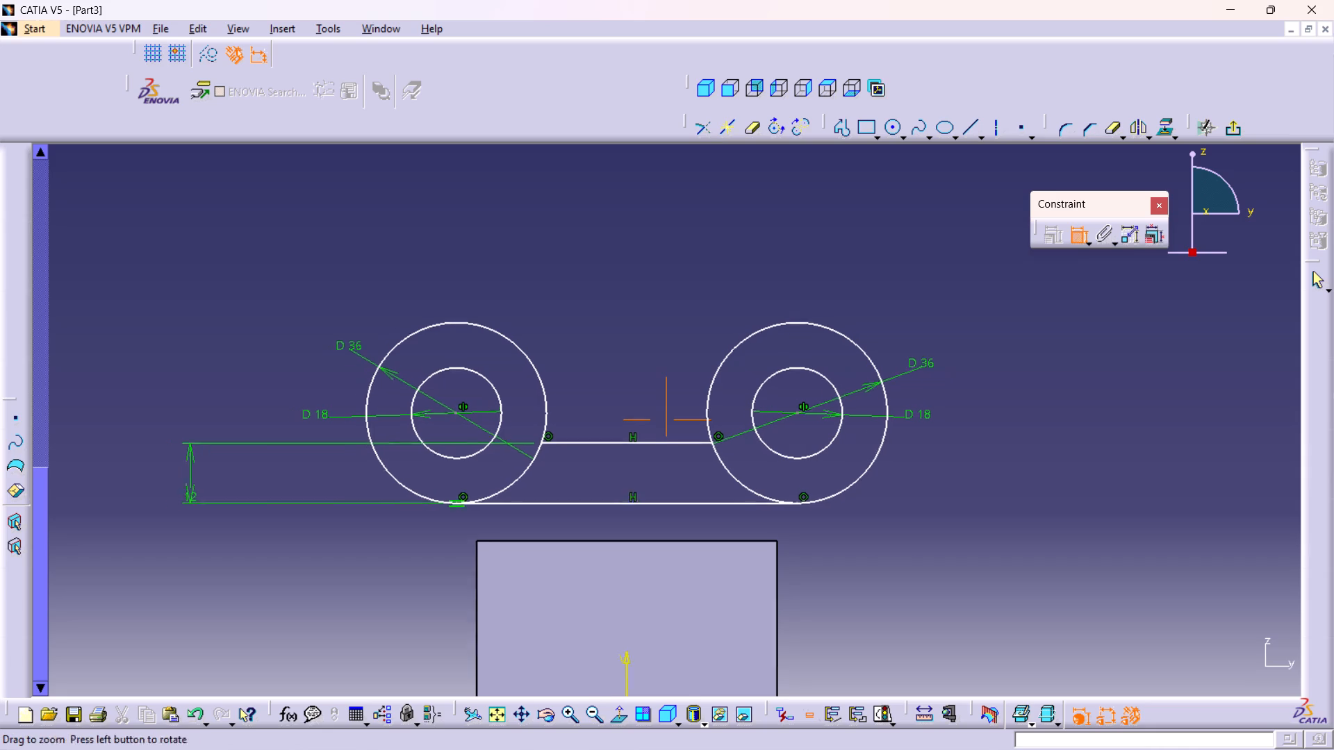
middle_click_drag(935, 512, 938, 517)
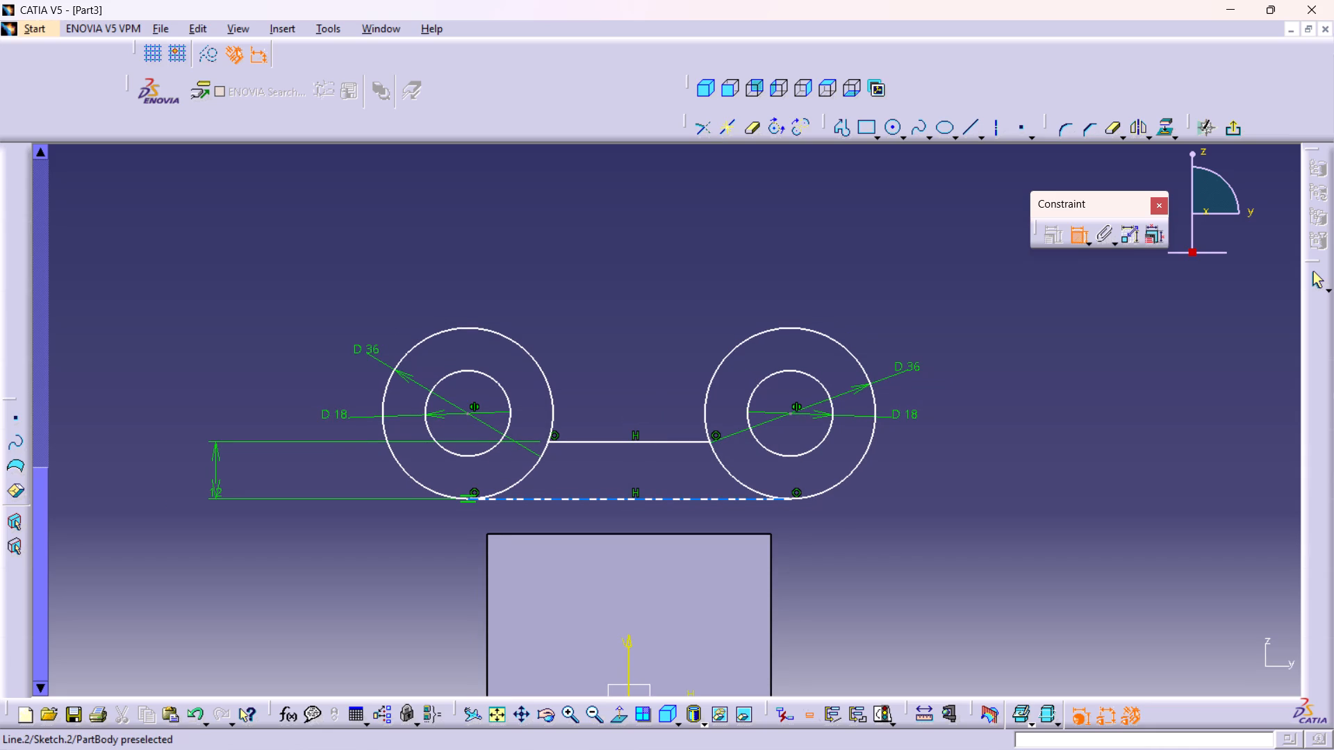
left_click(657, 499)
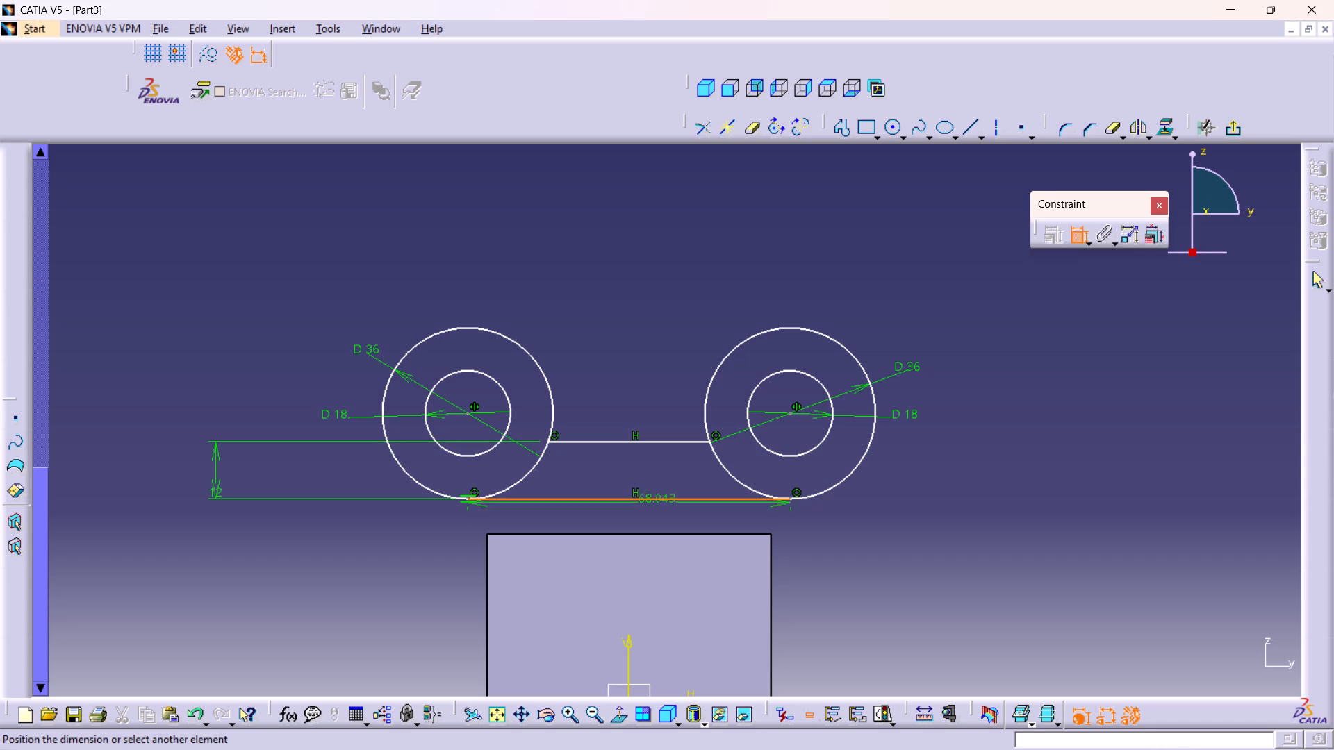
left_click(657, 533)
right_click(1023, 539)
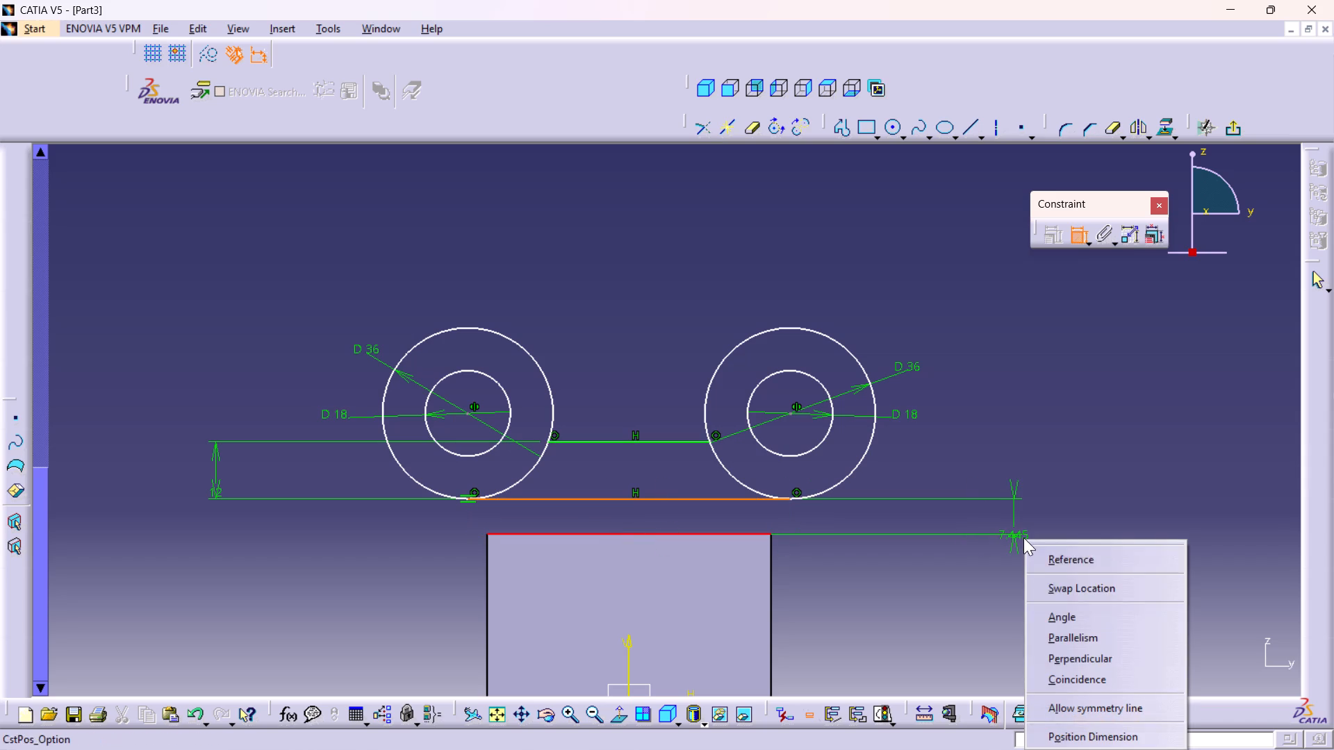
left_click(1073, 681)
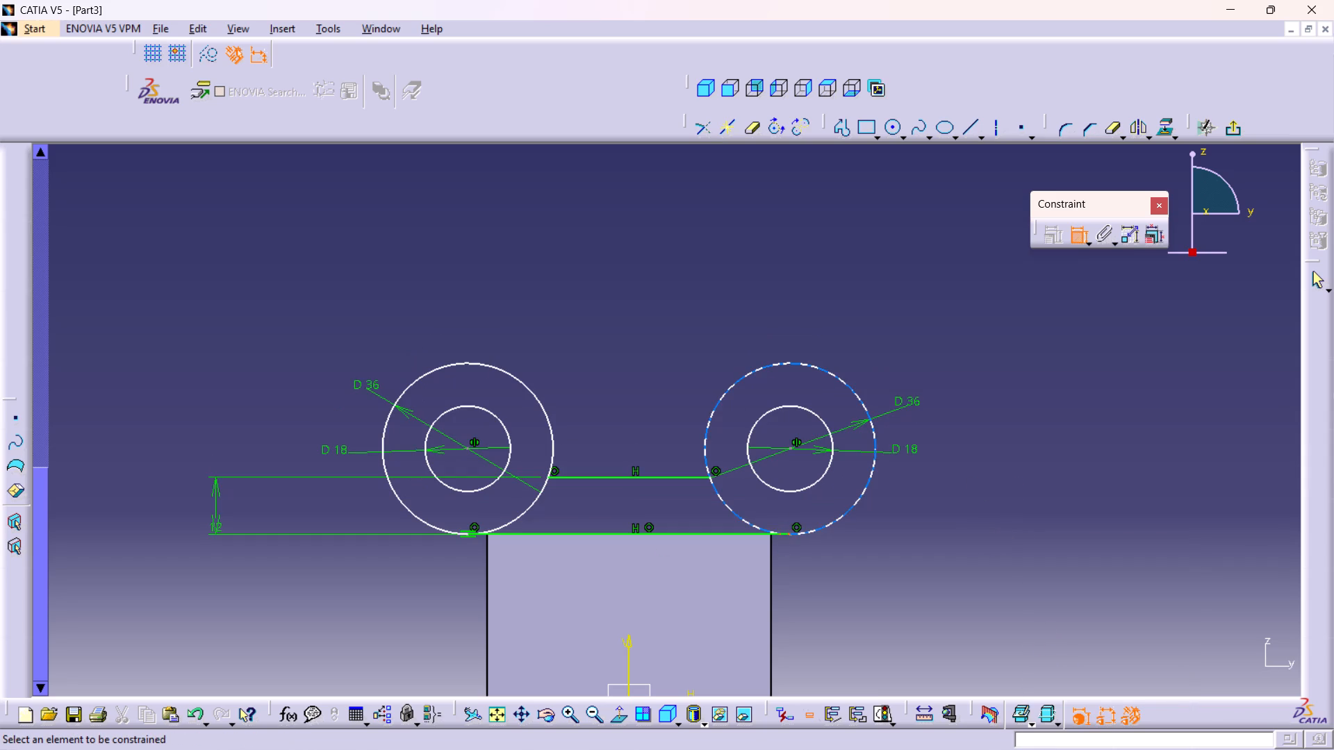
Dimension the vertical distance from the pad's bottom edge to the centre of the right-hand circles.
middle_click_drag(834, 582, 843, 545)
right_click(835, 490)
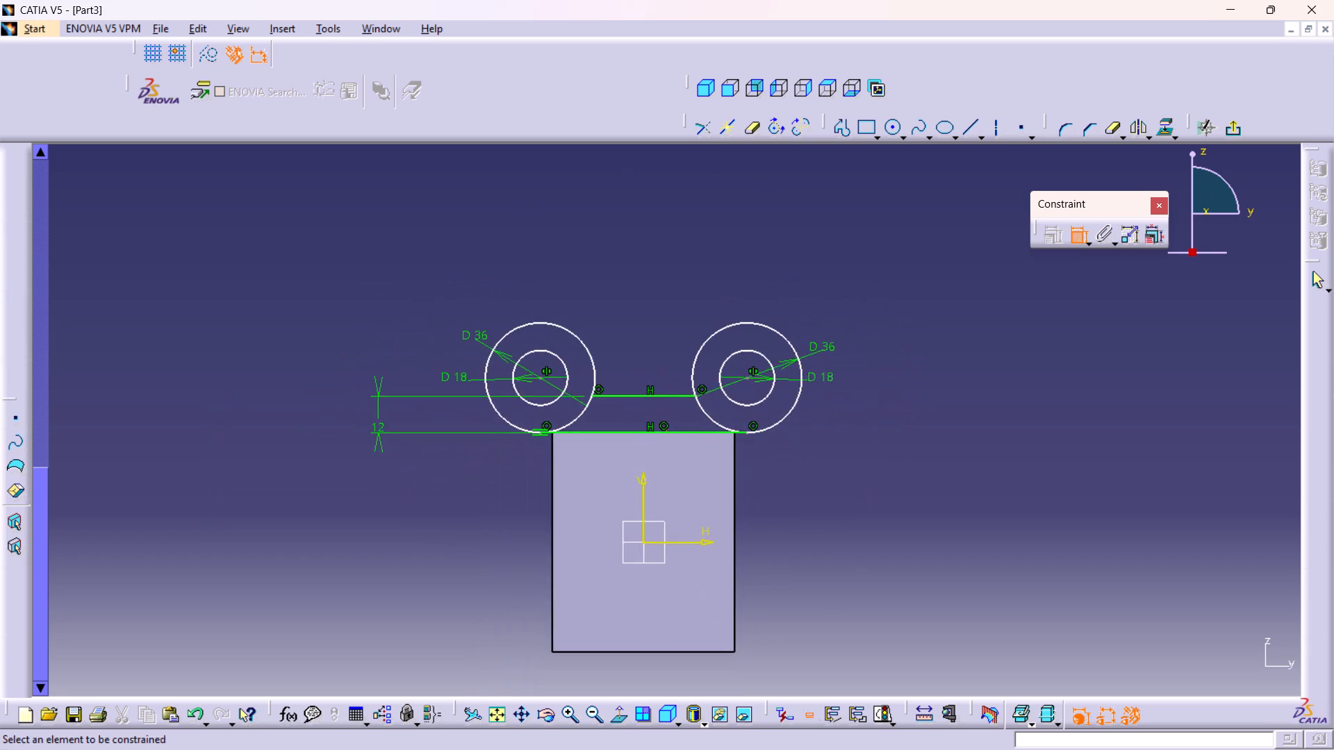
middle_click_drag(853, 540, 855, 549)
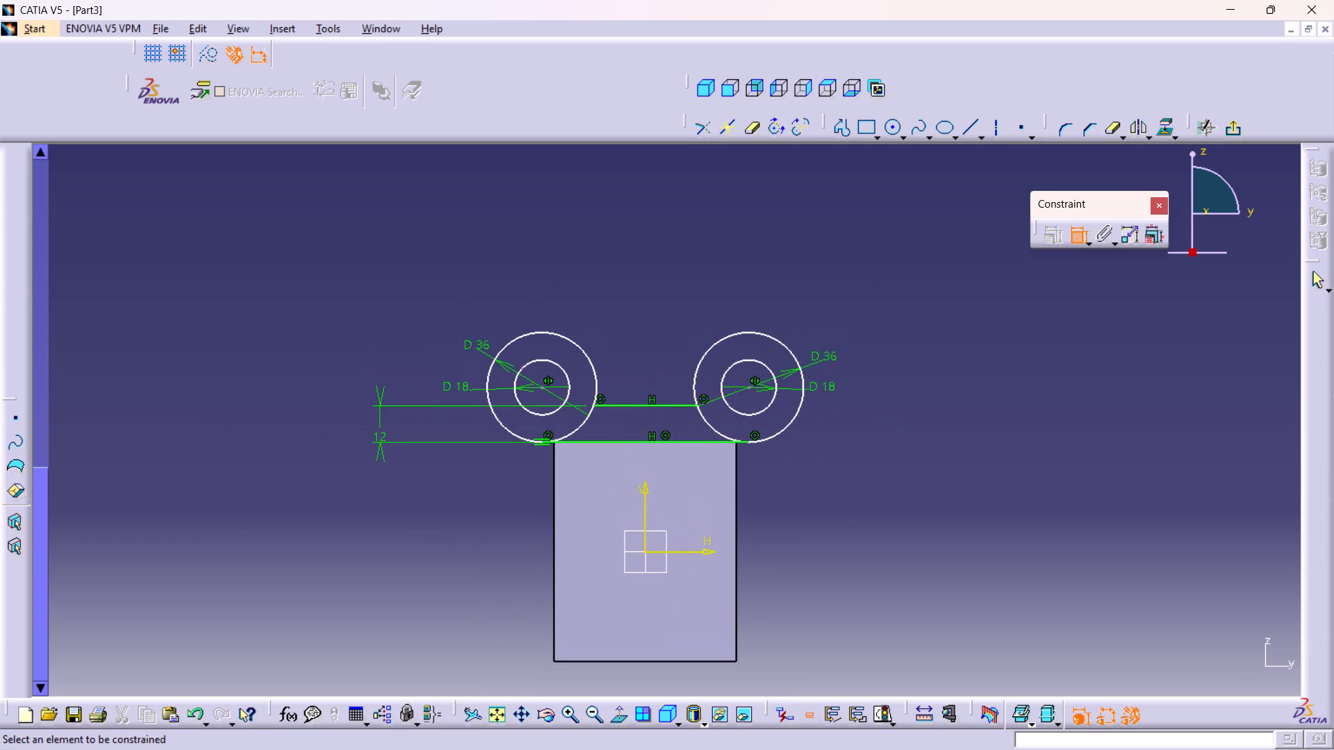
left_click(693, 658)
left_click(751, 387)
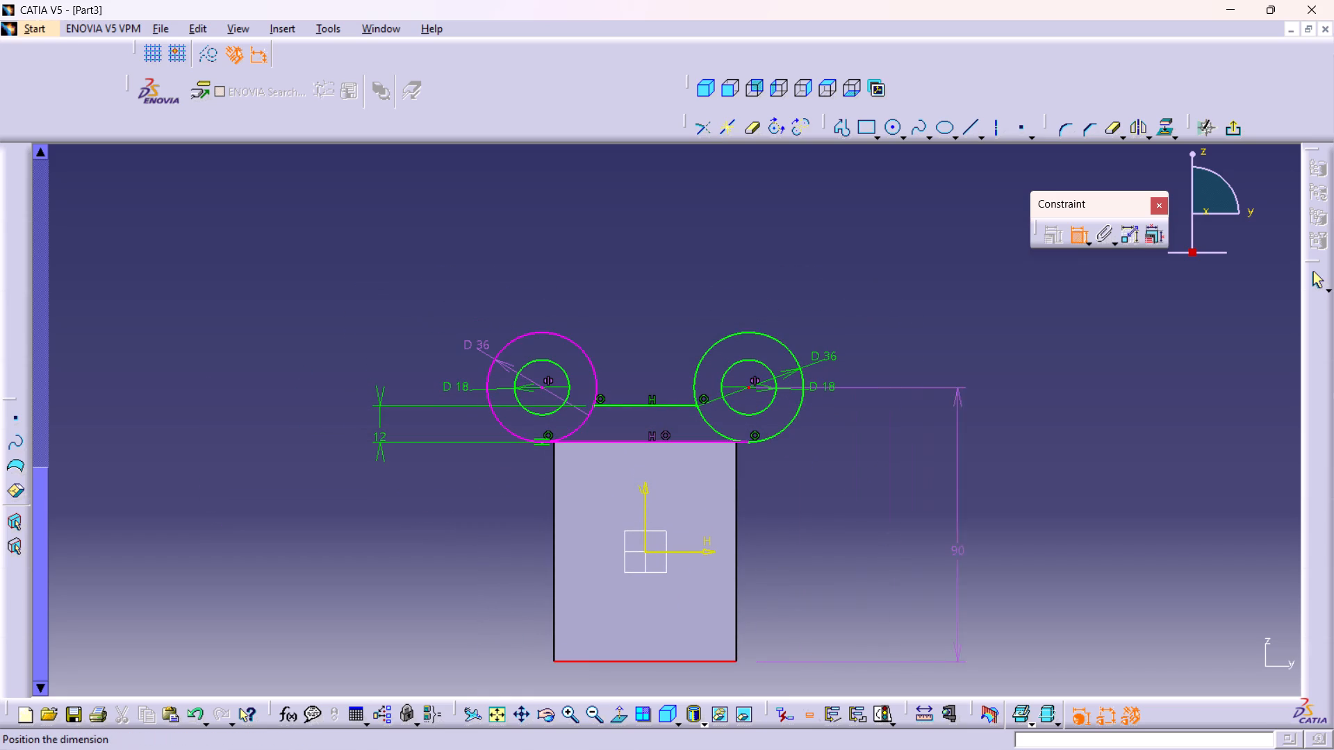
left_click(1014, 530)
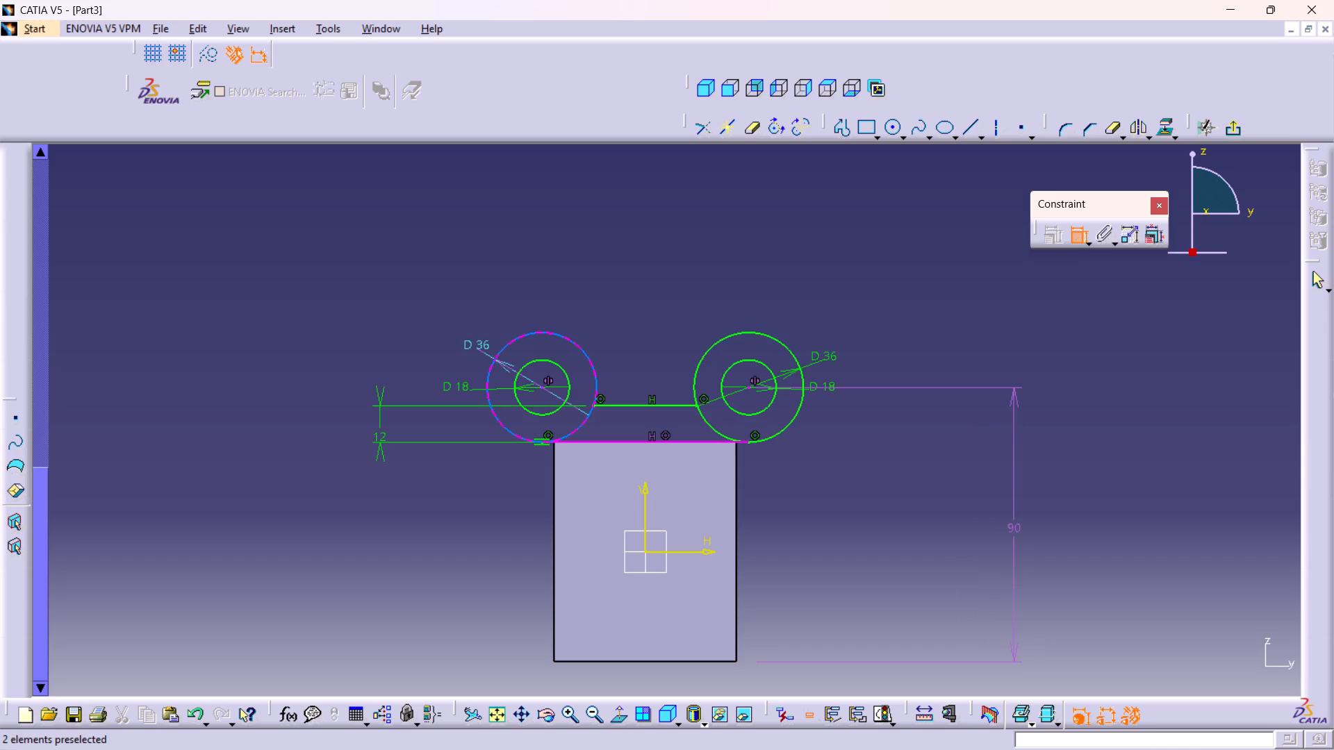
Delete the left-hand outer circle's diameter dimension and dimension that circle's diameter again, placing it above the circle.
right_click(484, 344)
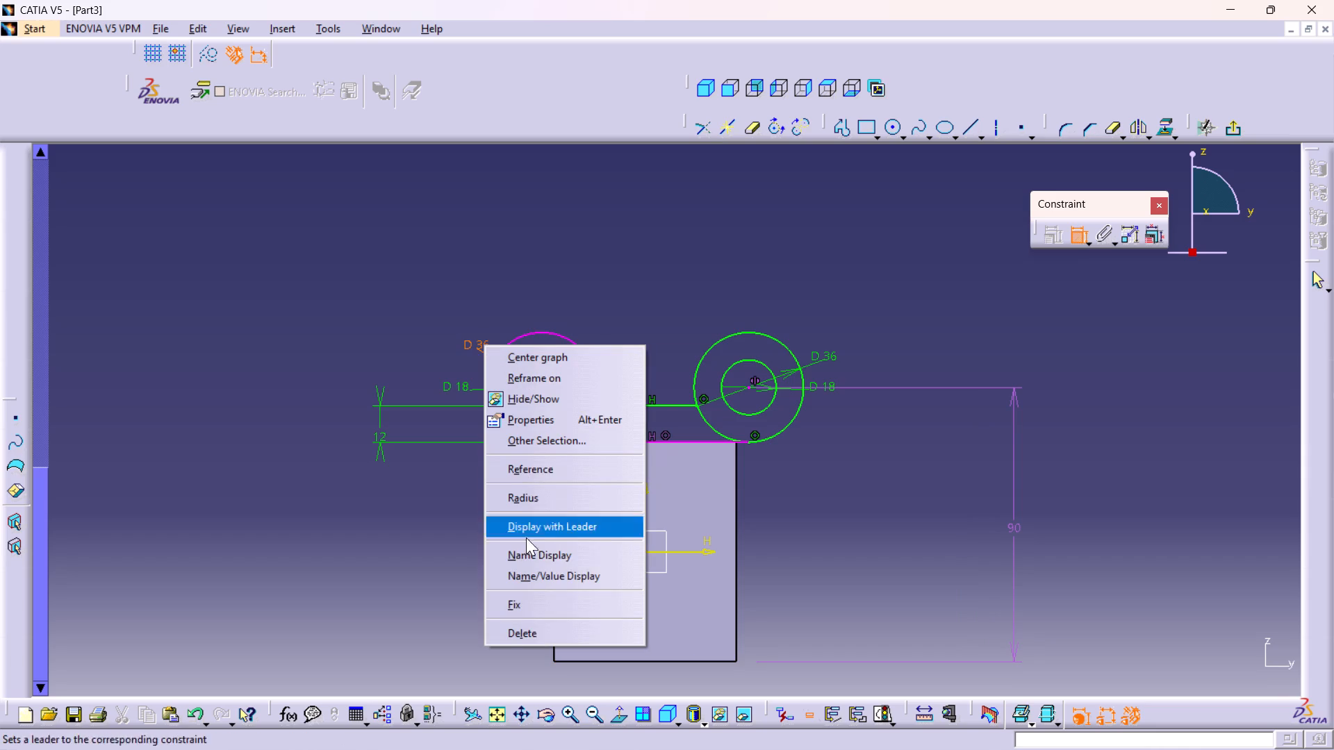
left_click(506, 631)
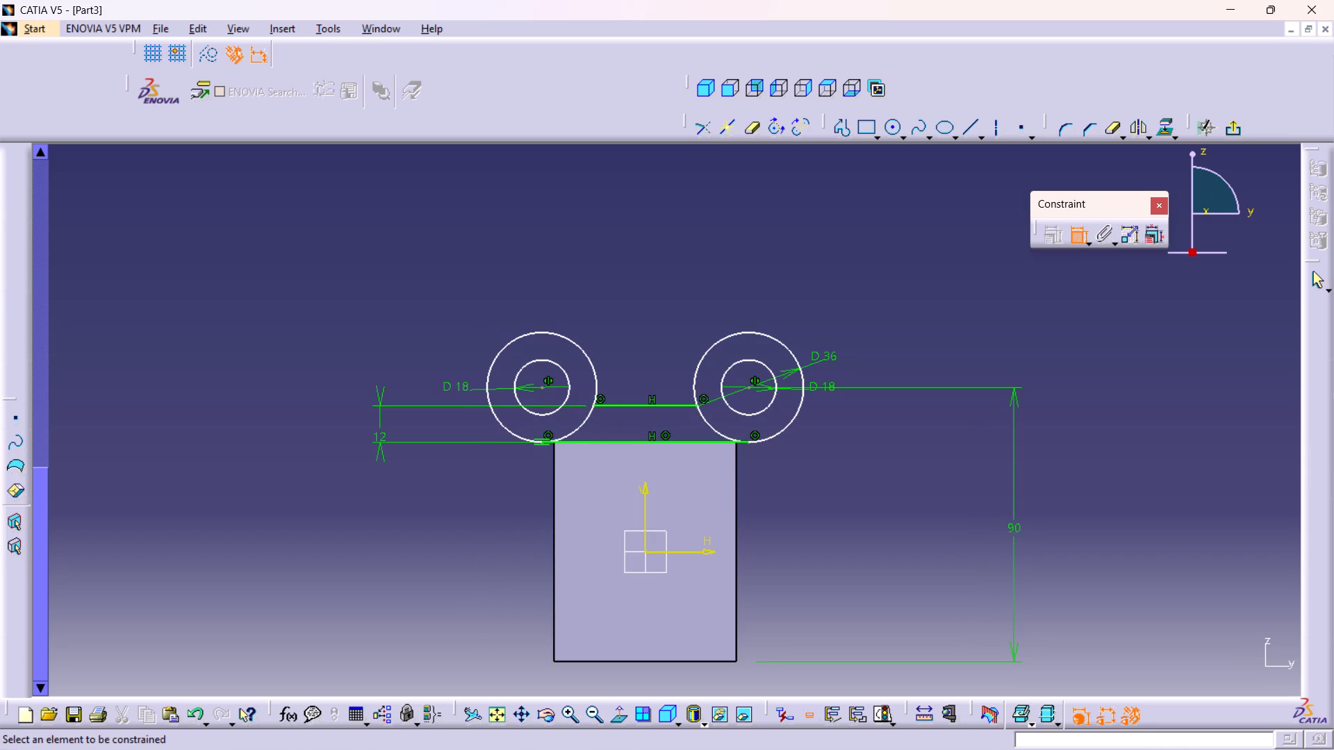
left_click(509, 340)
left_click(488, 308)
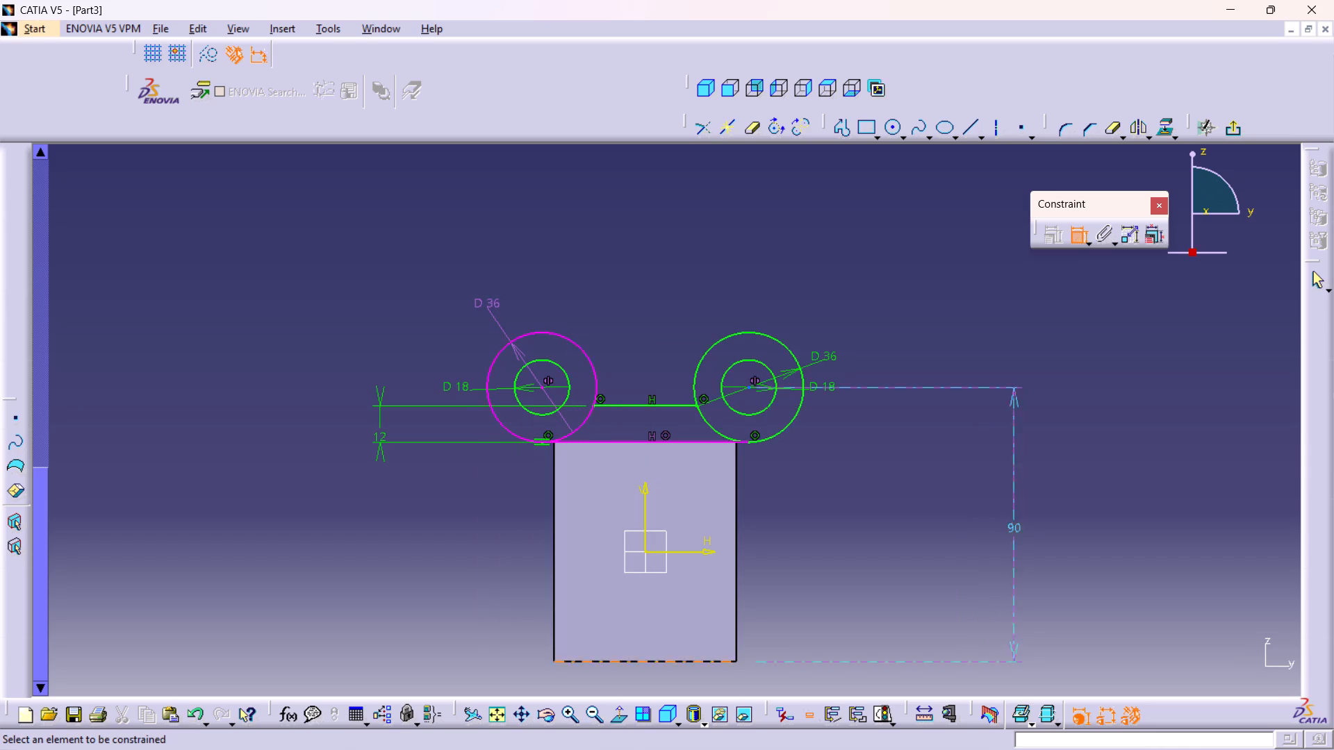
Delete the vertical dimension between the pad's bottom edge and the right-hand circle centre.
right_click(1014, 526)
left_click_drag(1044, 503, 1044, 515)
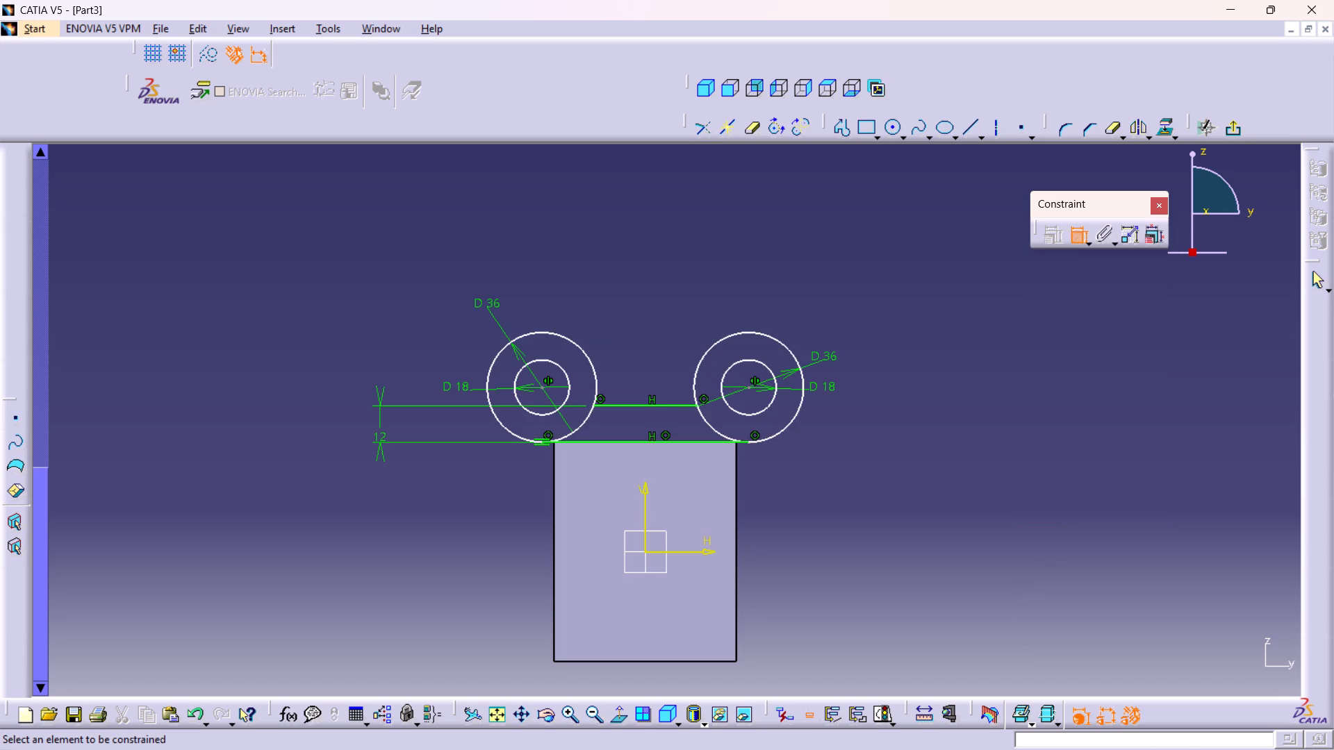
Quick Trim the inner lower arcs of both outer circles between the upper and lower horizontal lines.
middle_click_drag(645, 490, 643, 431)
right_click(645, 490)
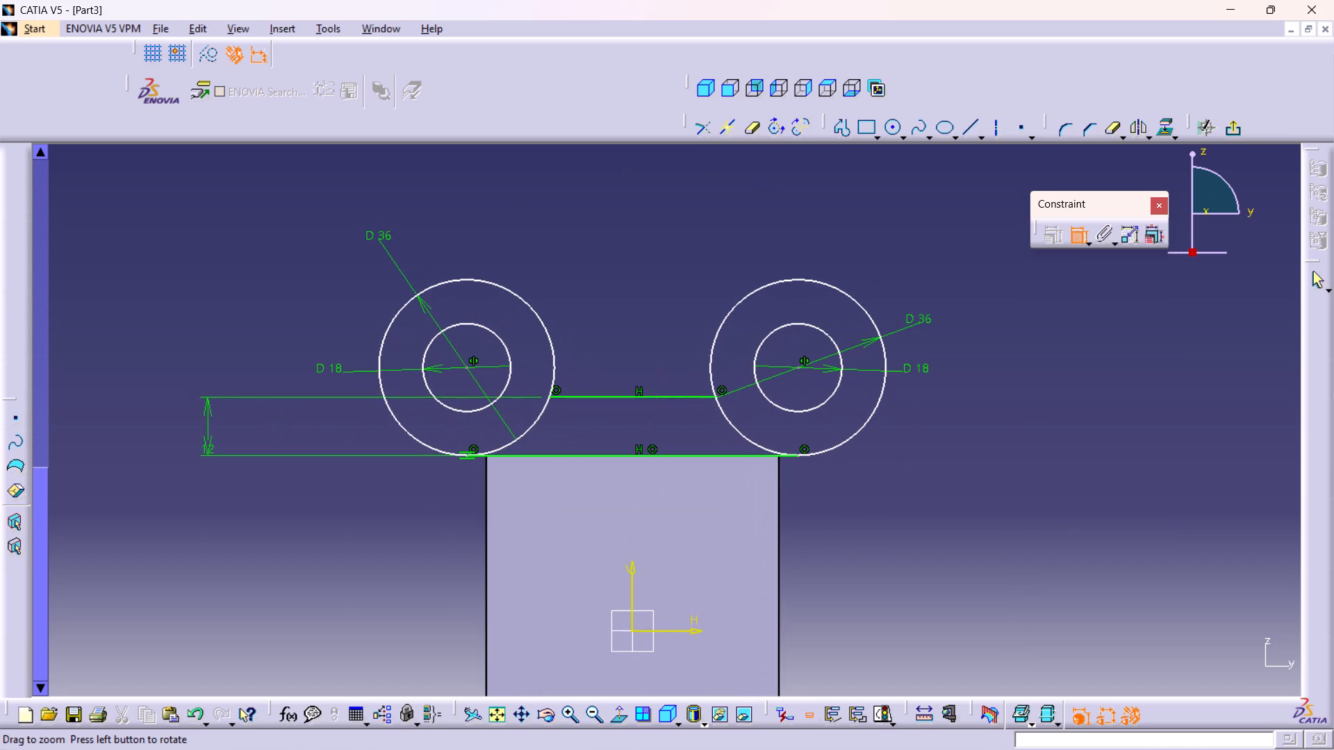
middle_click(577, 546)
right_click(577, 546)
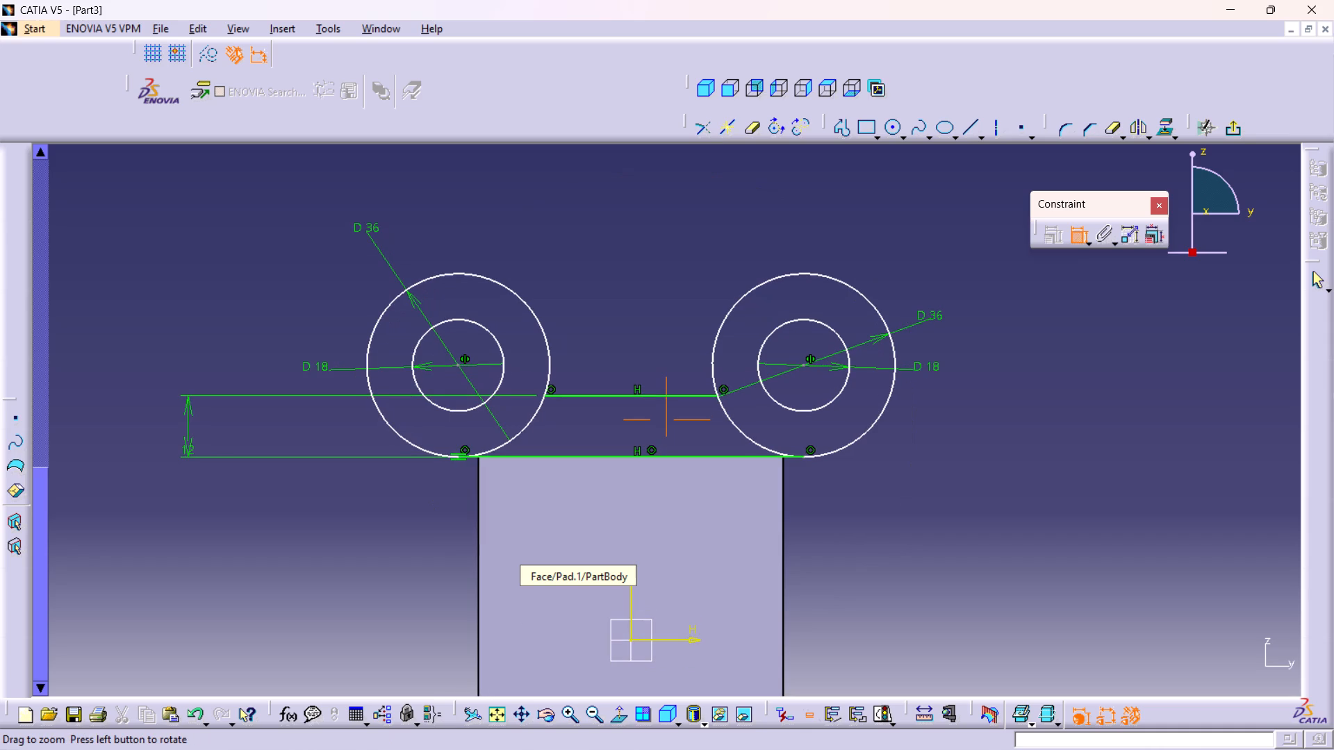
middle_click_drag(996, 626, 996, 574)
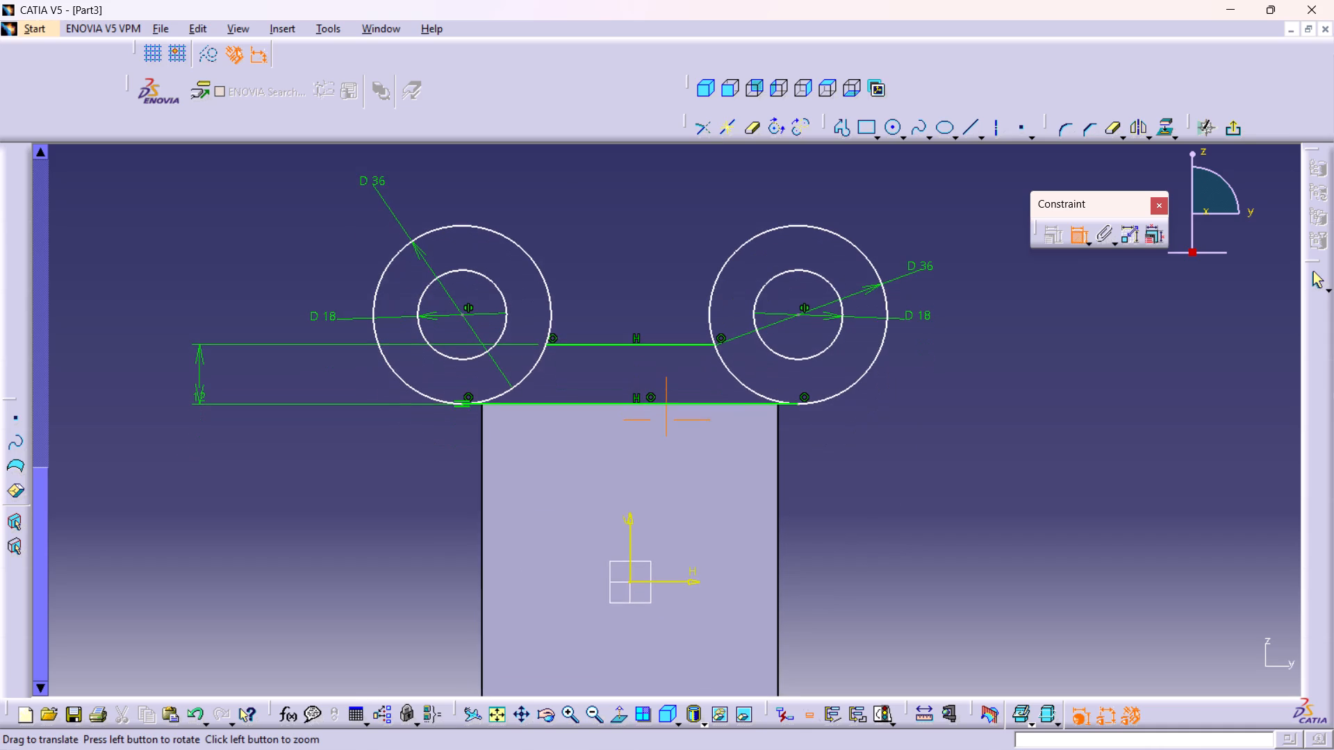
middle_click_drag(996, 574, 994, 572)
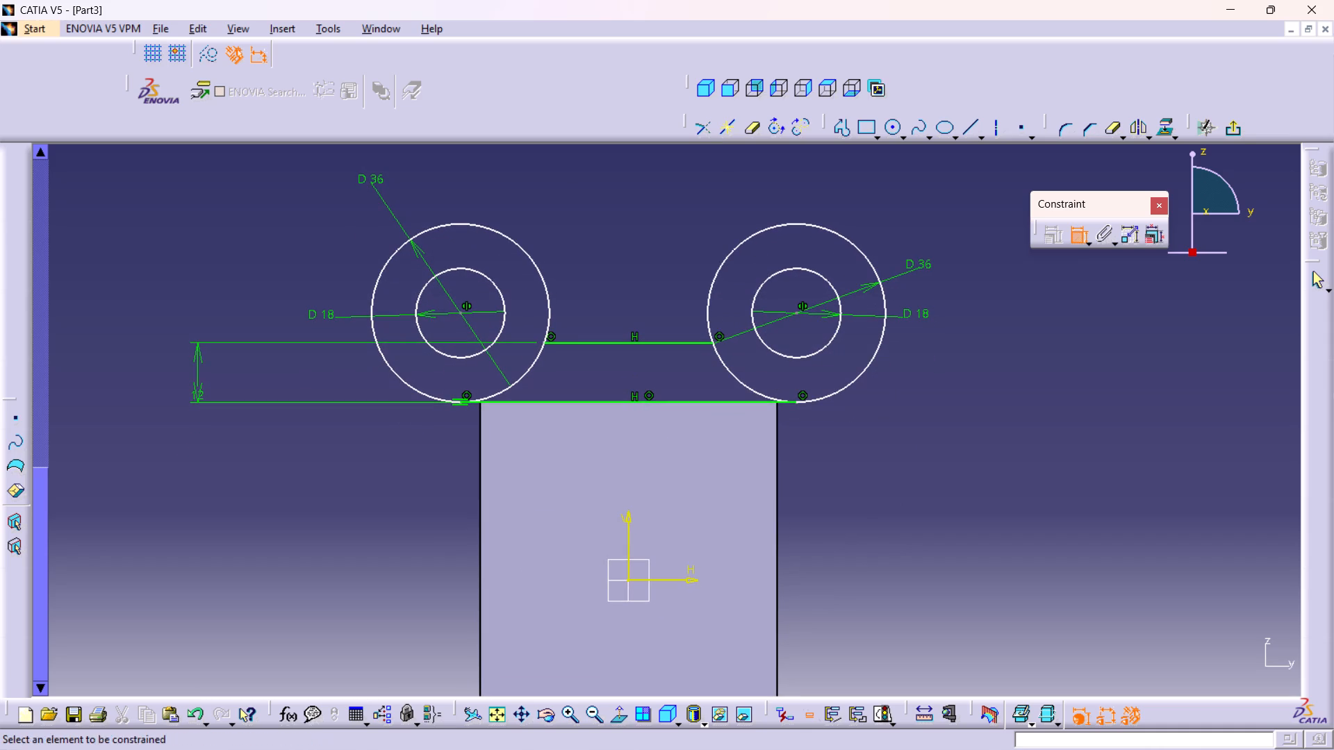
middle_click_drag(566, 363, 566, 303)
right_click(566, 363)
middle_click_drag(456, 320, 536, 474)
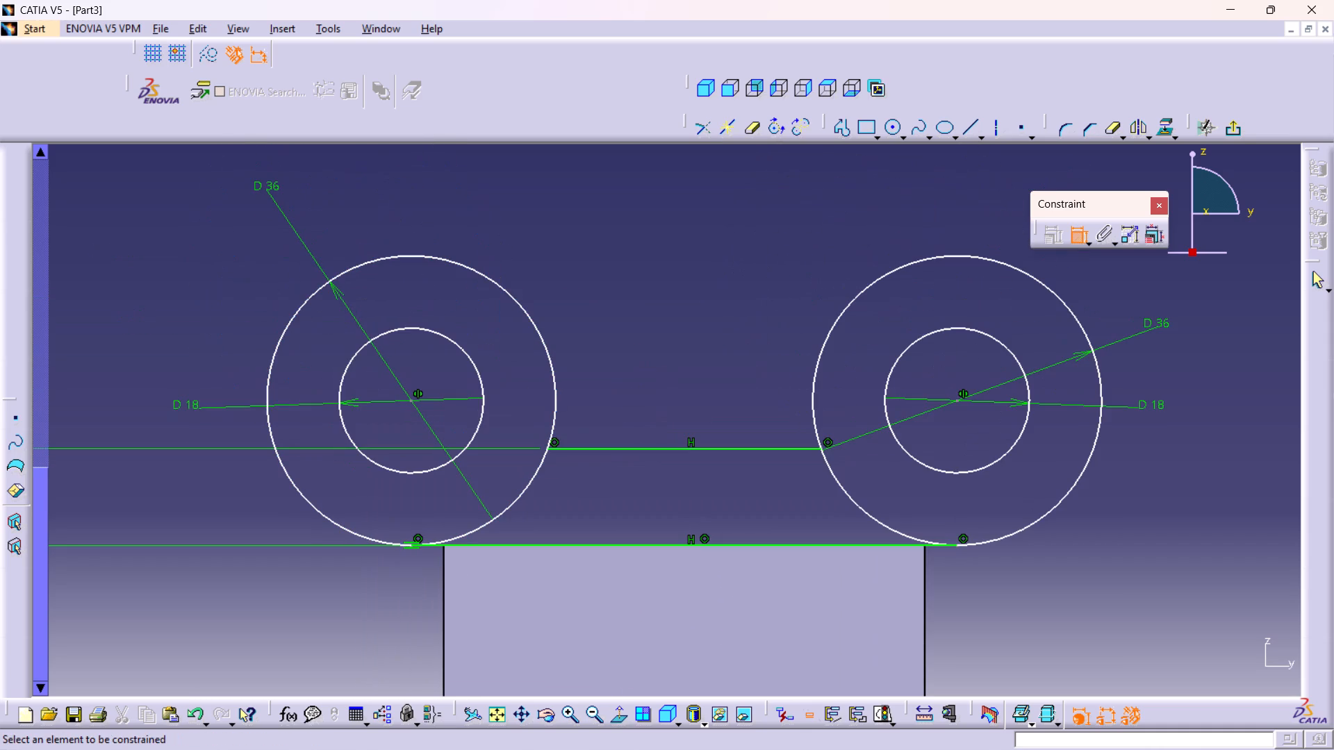
left_click(1067, 127)
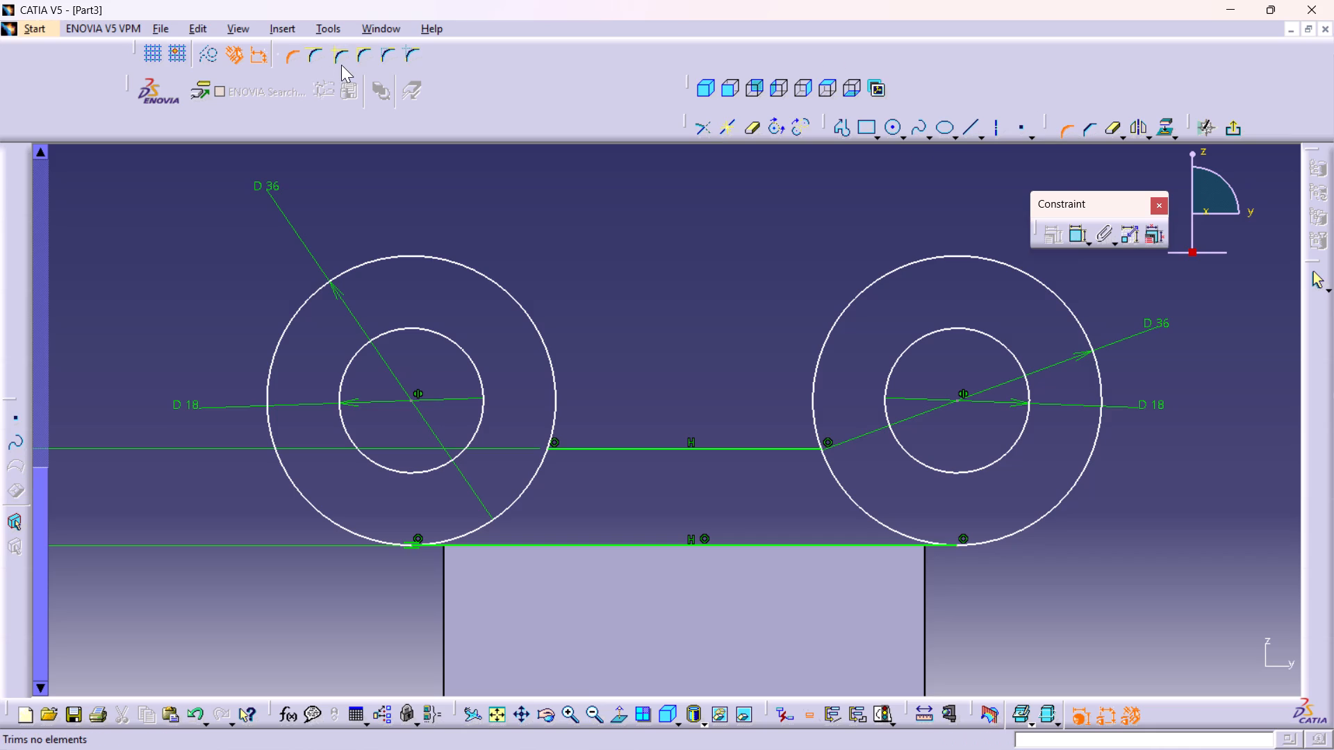
left_click(342, 60)
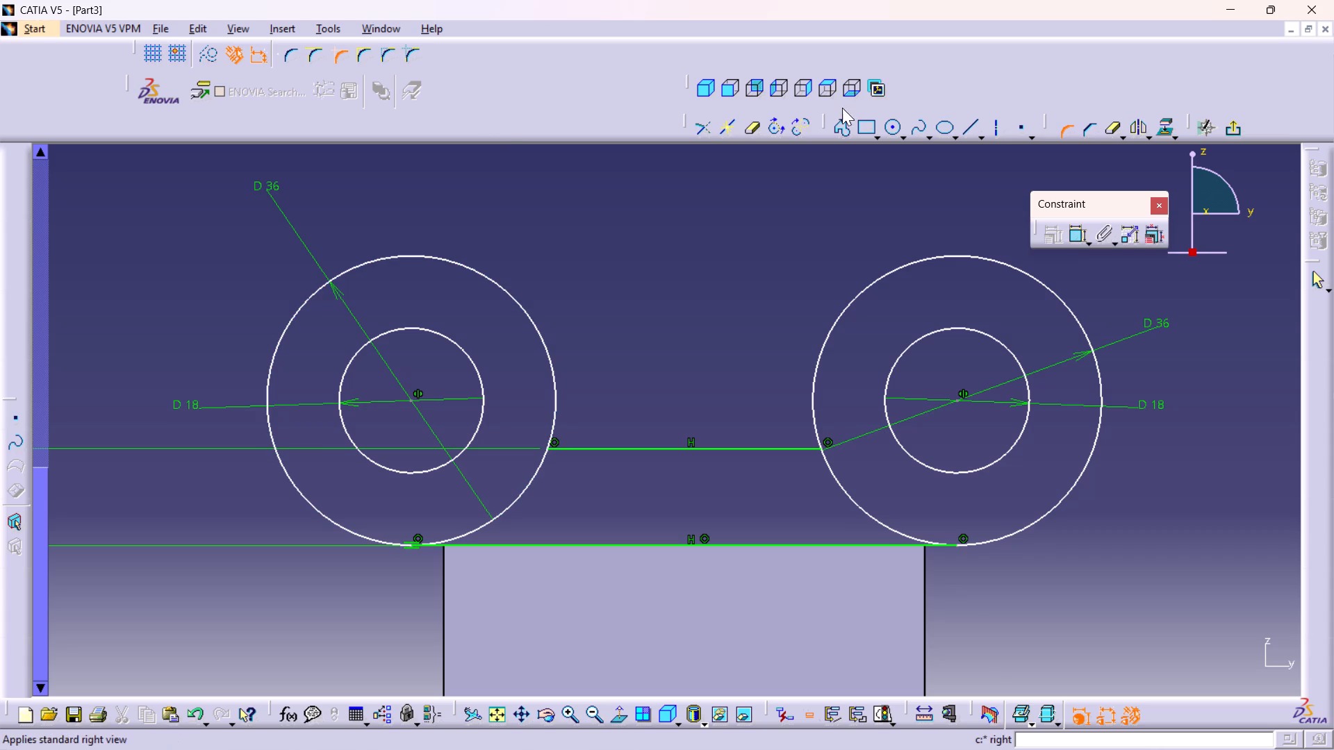
double_click(750, 126)
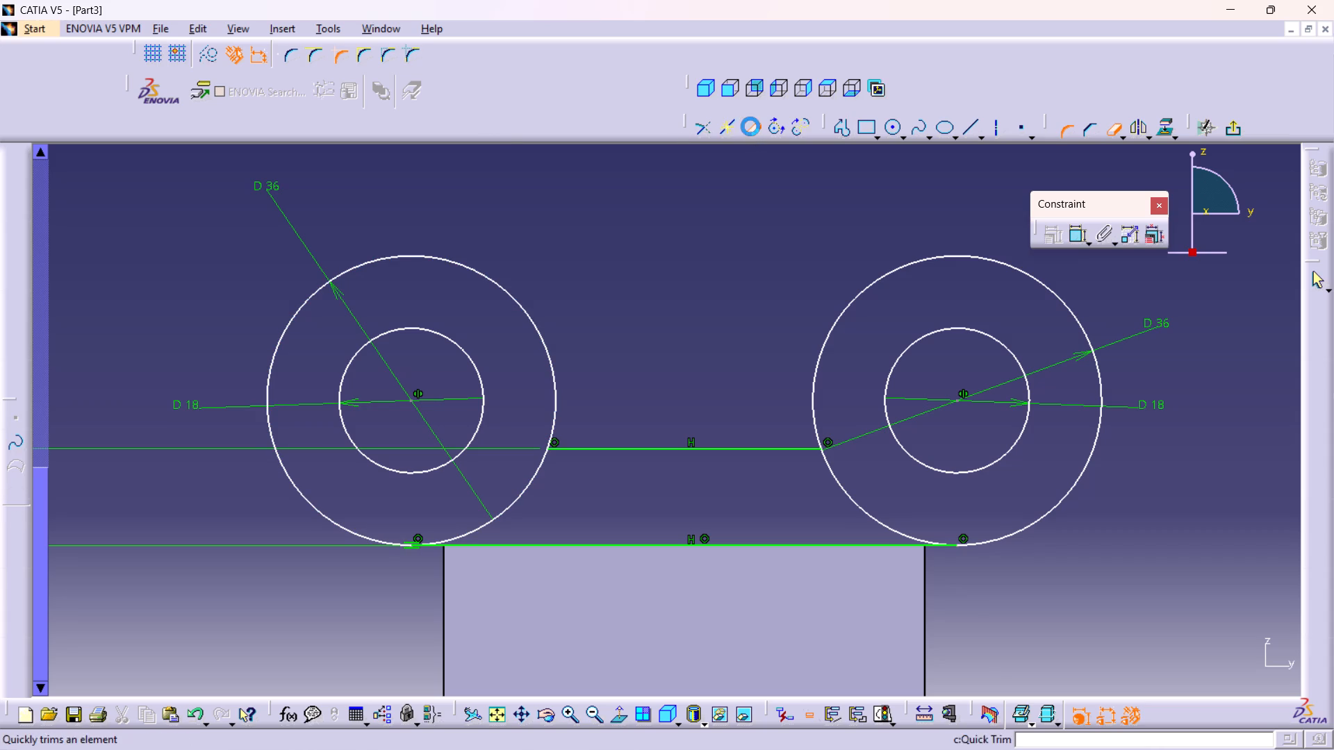
left_click(530, 483)
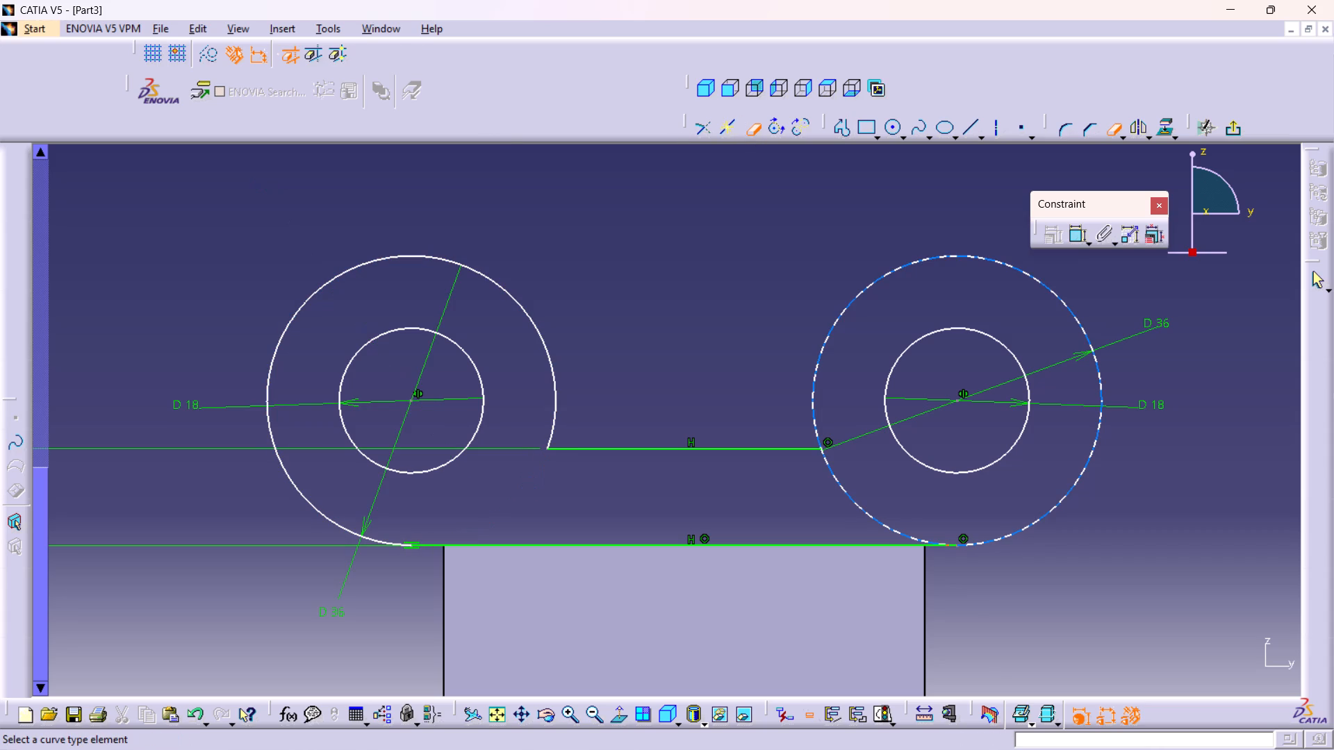
left_click(850, 494)
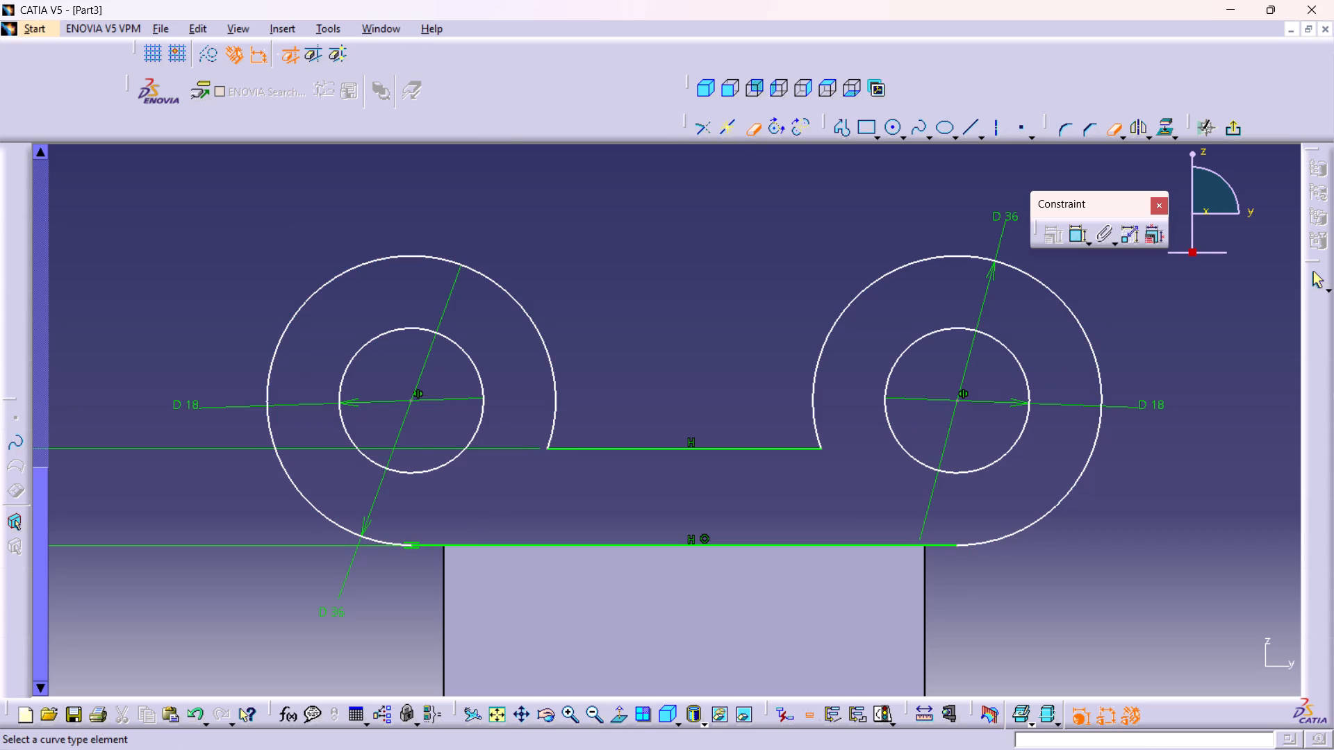
Exit the sketch and return to the 3D part.
middle_click_drag(615, 472, 629, 511)
right_click(615, 472)
left_click(1230, 119)
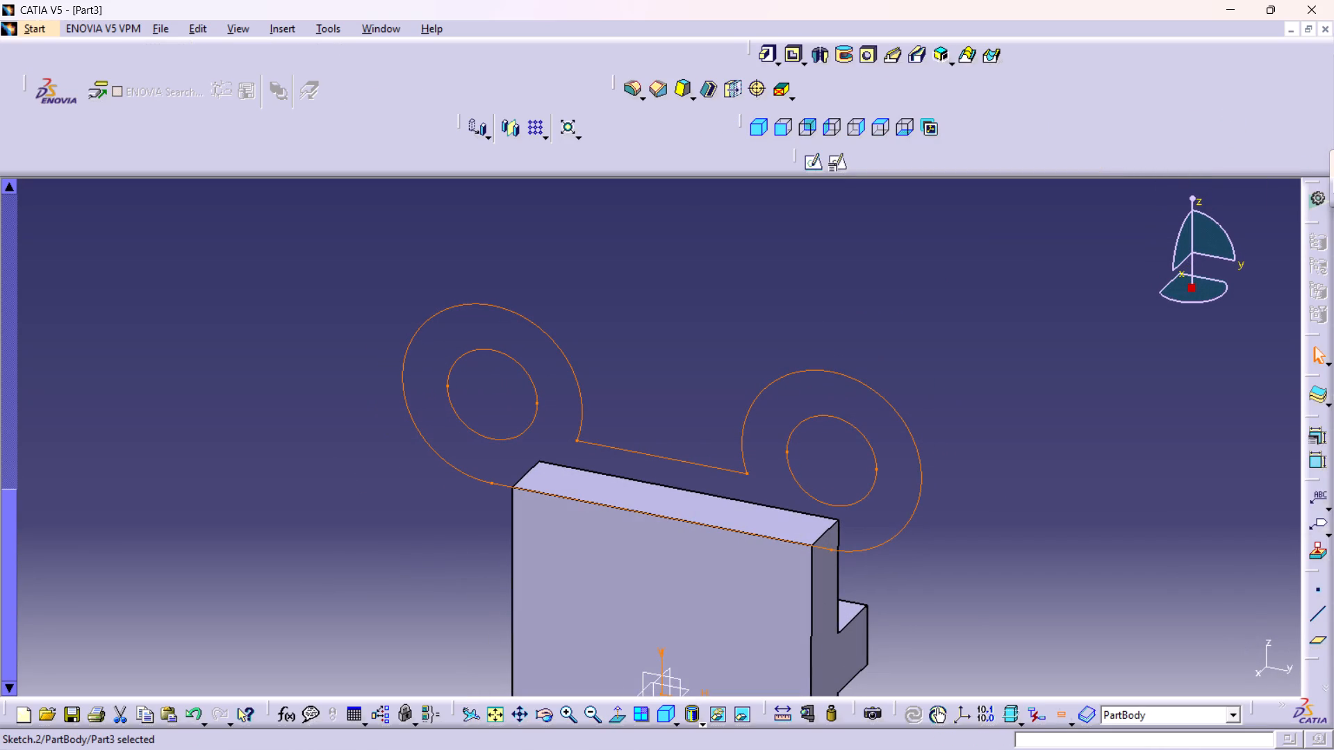
Expand PartBody in the specification tree and reopen Sketch.2 for editing.
scroll(63, 294, "down", 2)
scroll(75, 307, "up", 19)
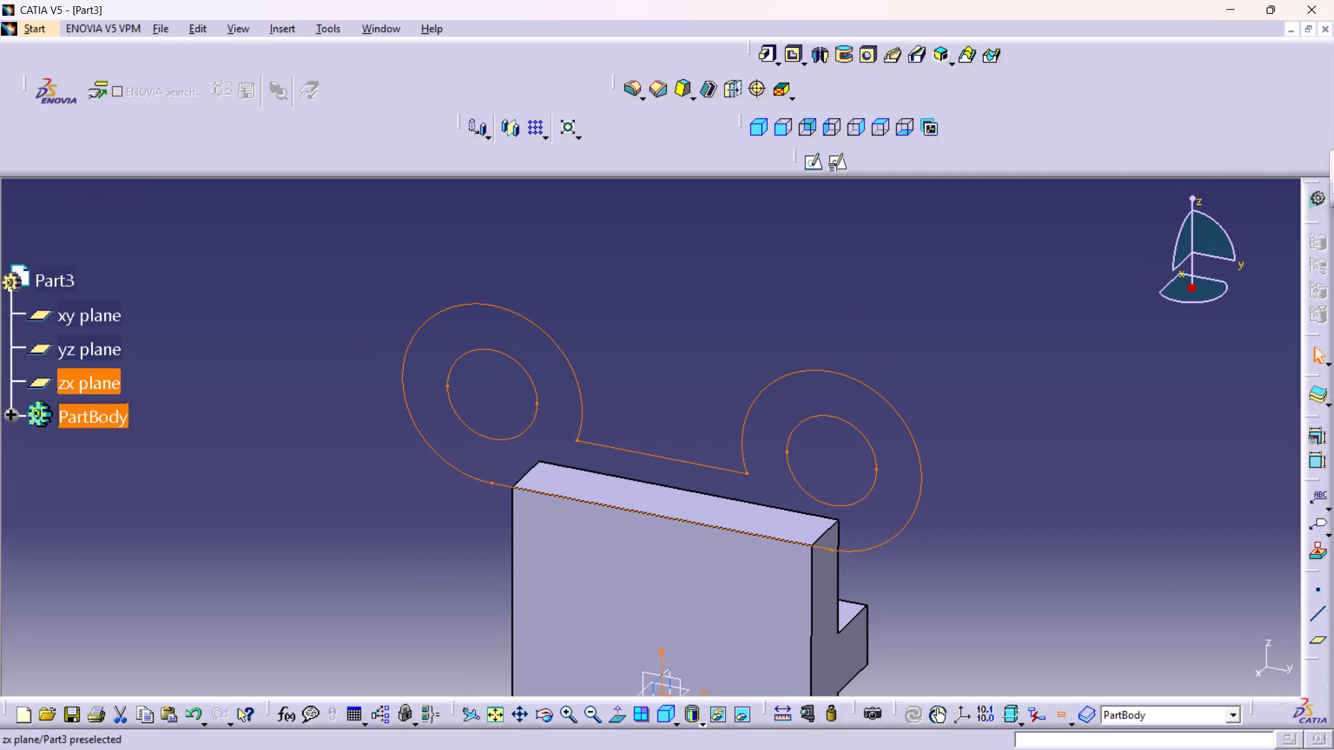
left_click(11, 418)
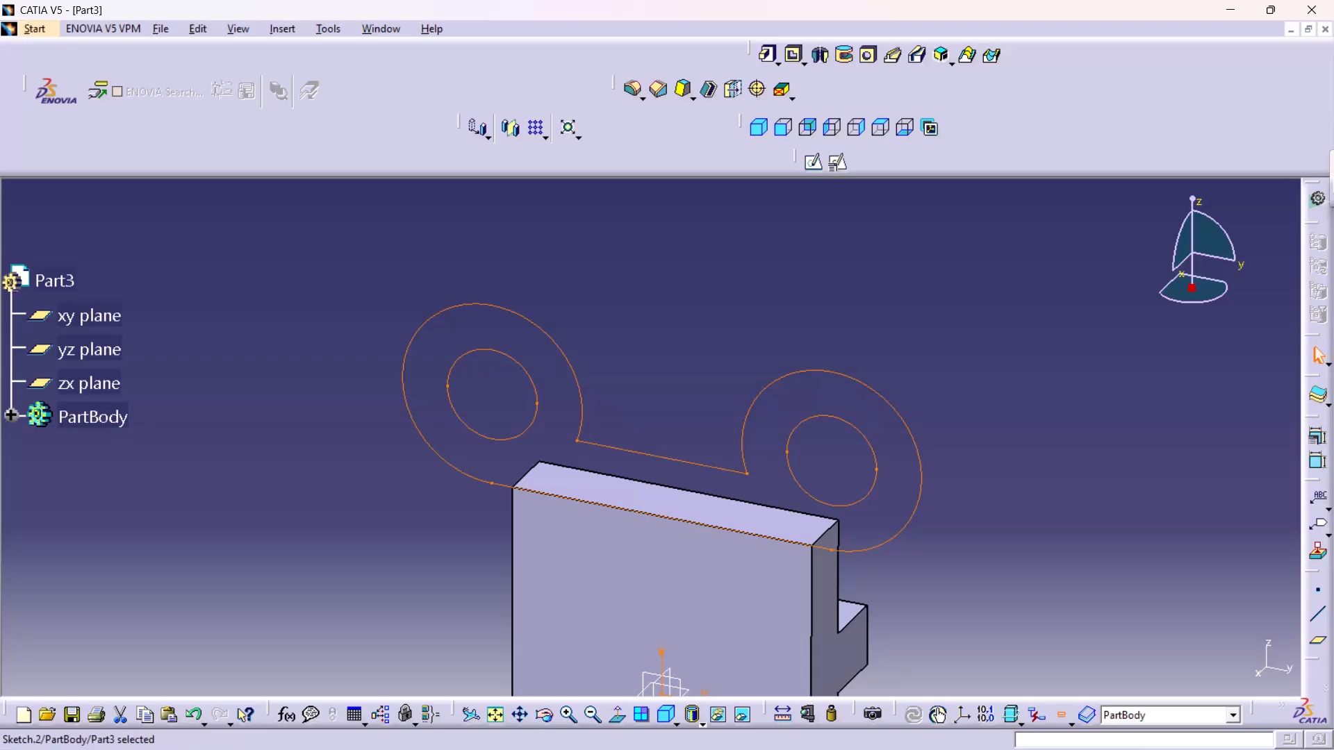
double_click(115, 518)
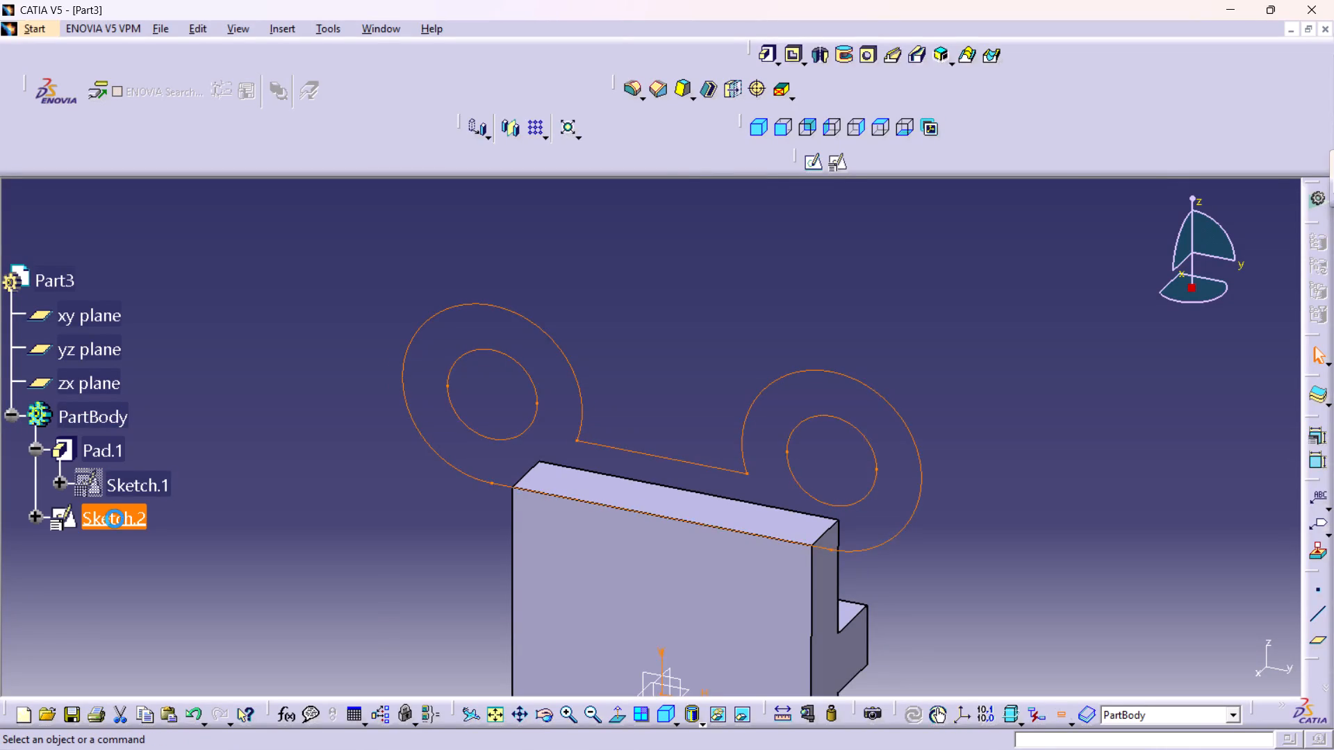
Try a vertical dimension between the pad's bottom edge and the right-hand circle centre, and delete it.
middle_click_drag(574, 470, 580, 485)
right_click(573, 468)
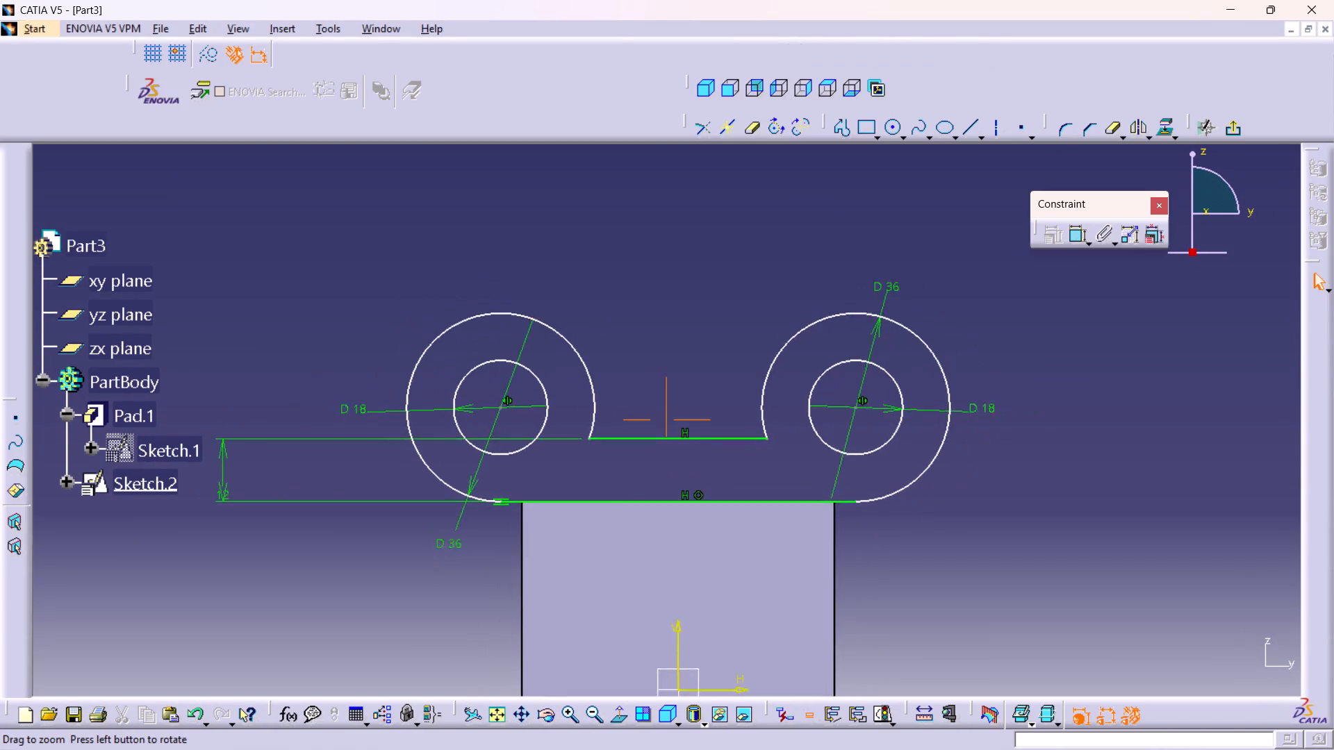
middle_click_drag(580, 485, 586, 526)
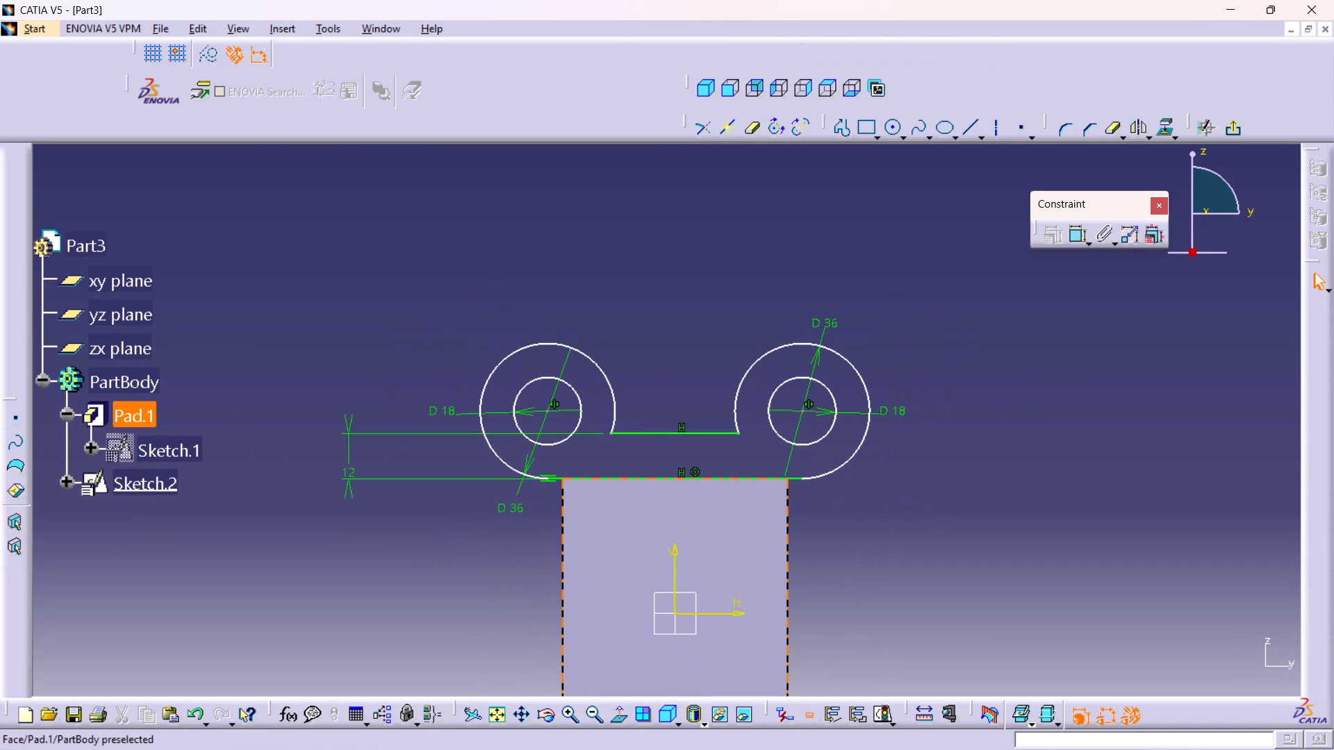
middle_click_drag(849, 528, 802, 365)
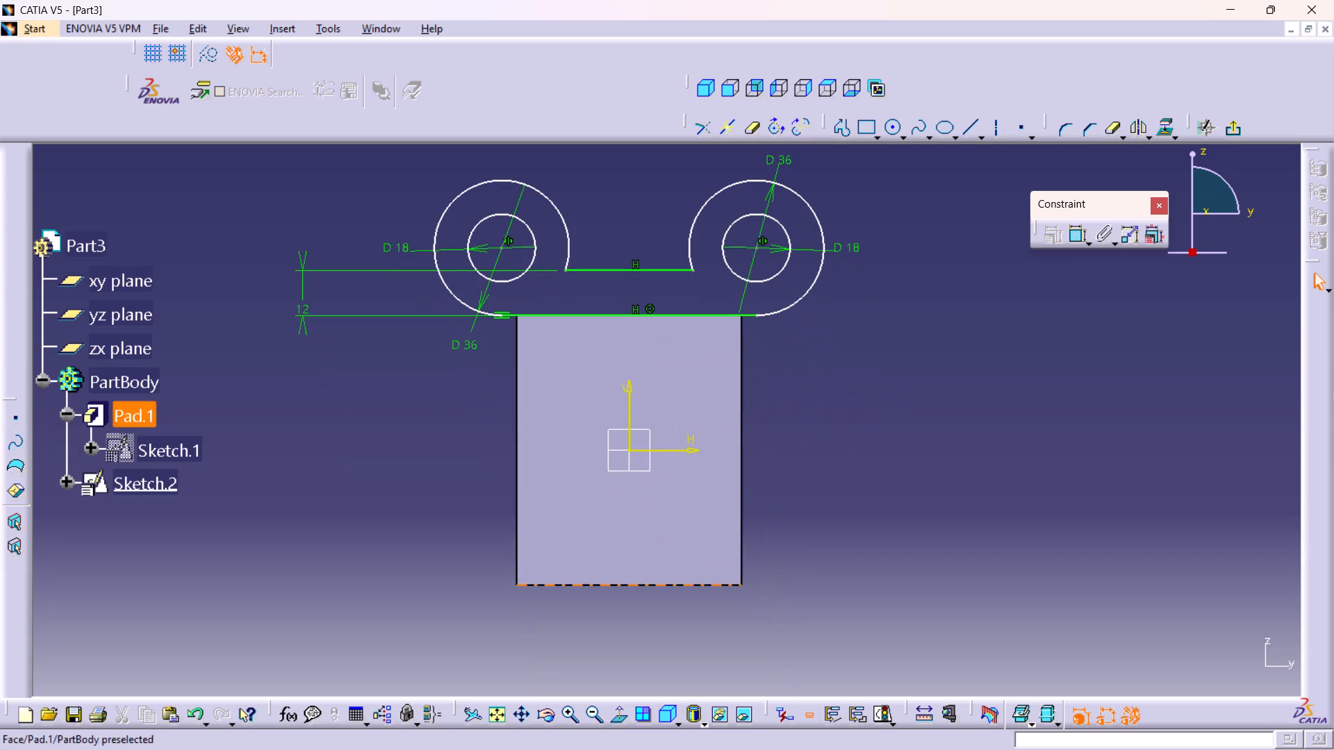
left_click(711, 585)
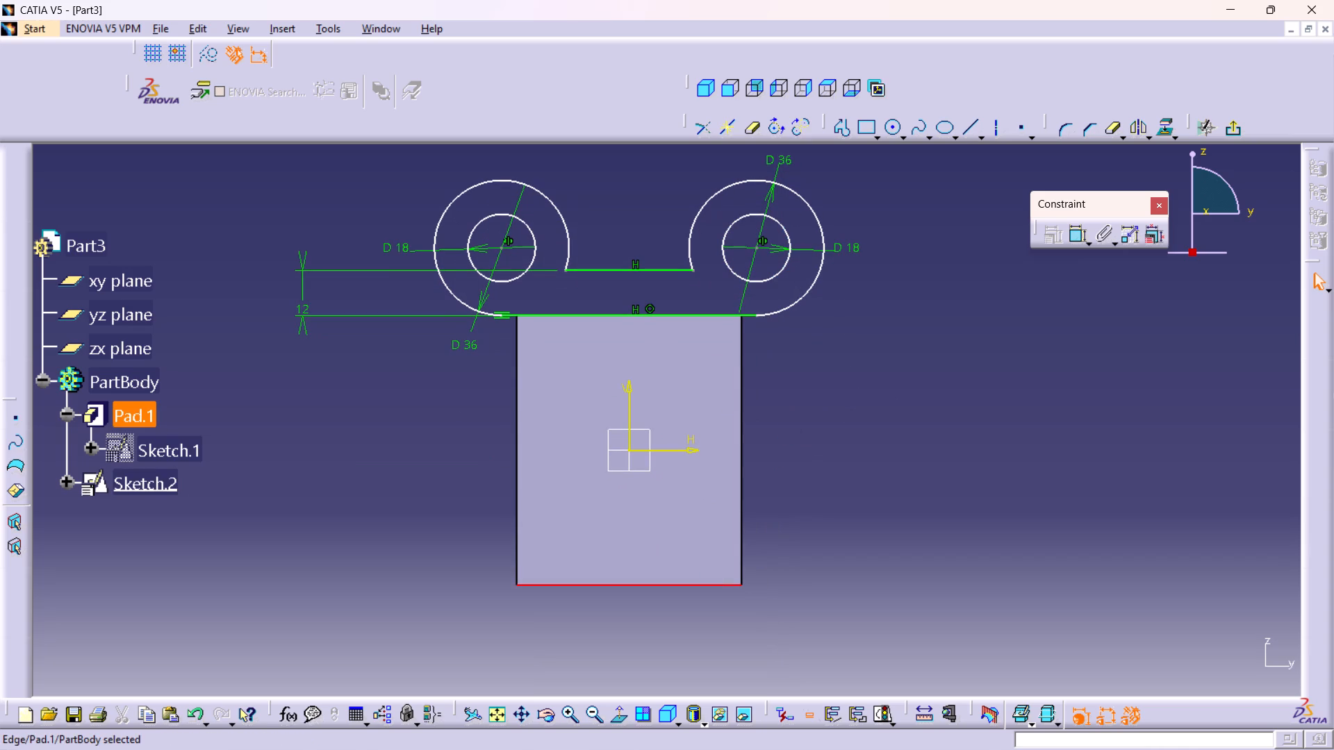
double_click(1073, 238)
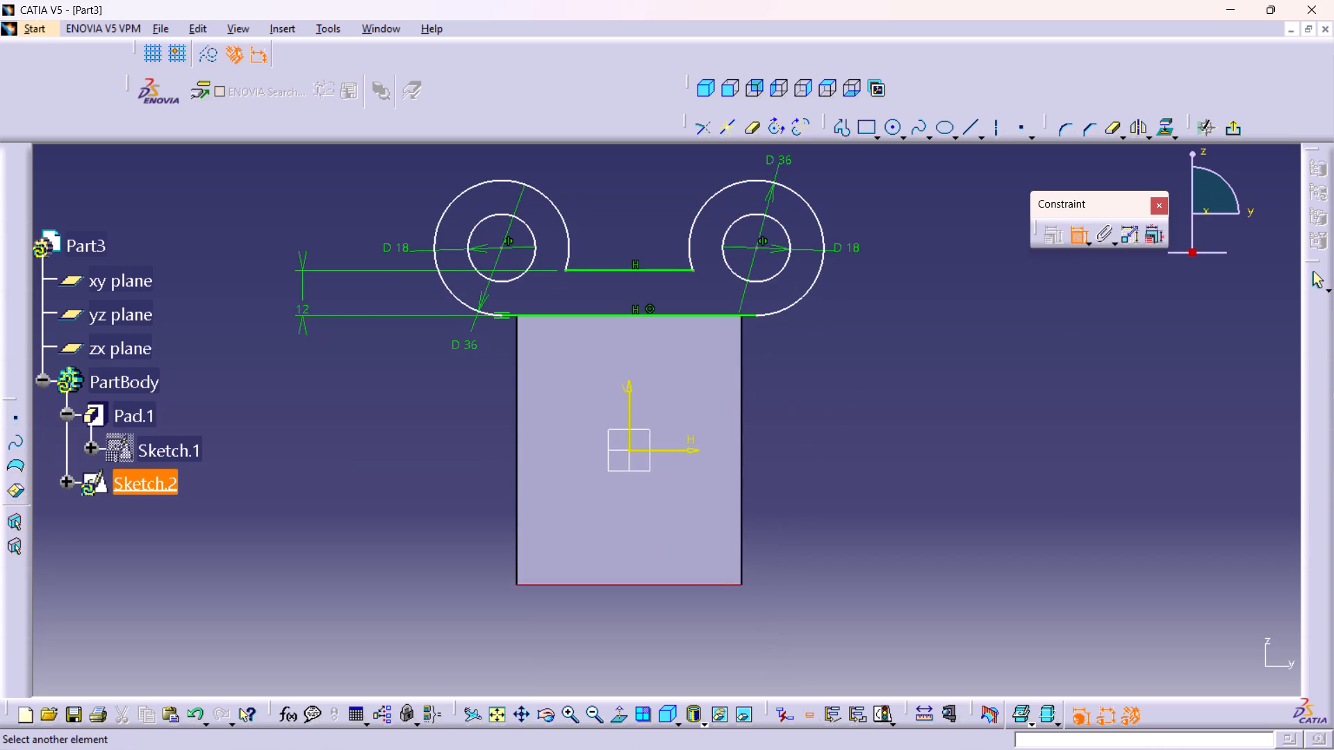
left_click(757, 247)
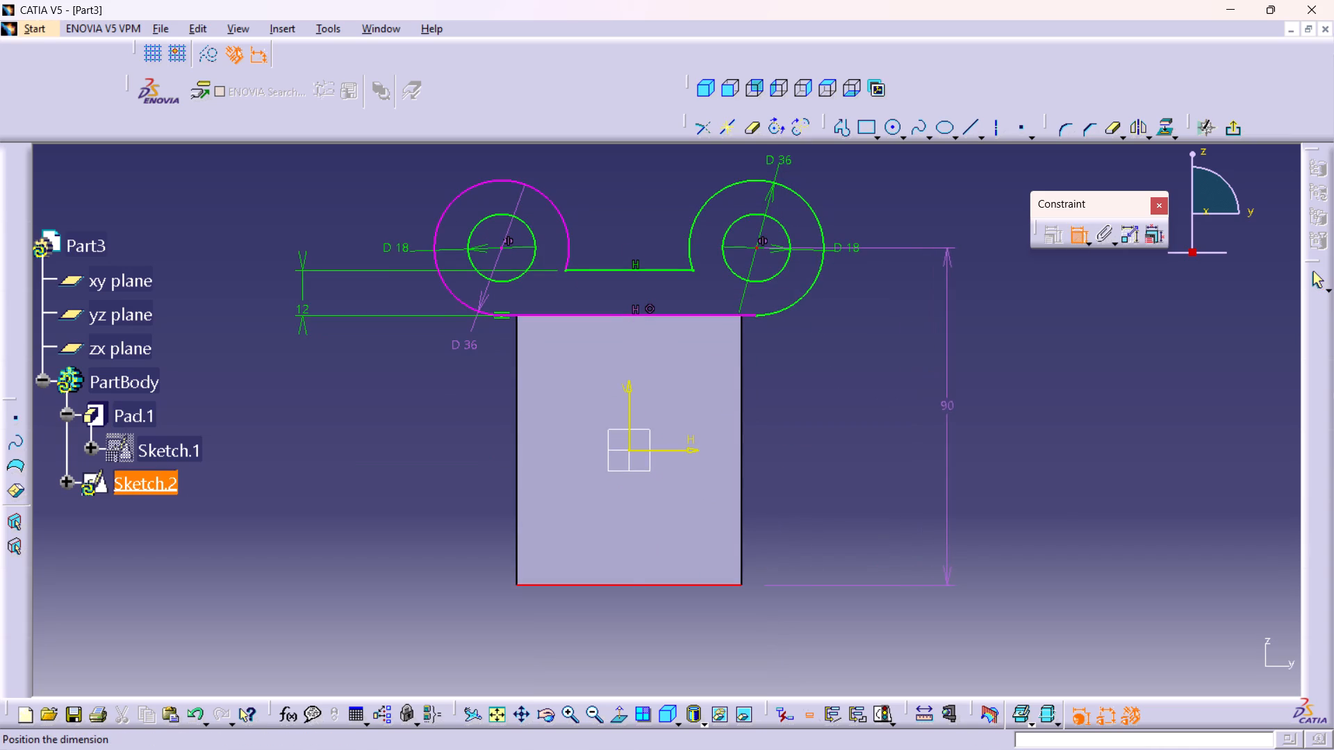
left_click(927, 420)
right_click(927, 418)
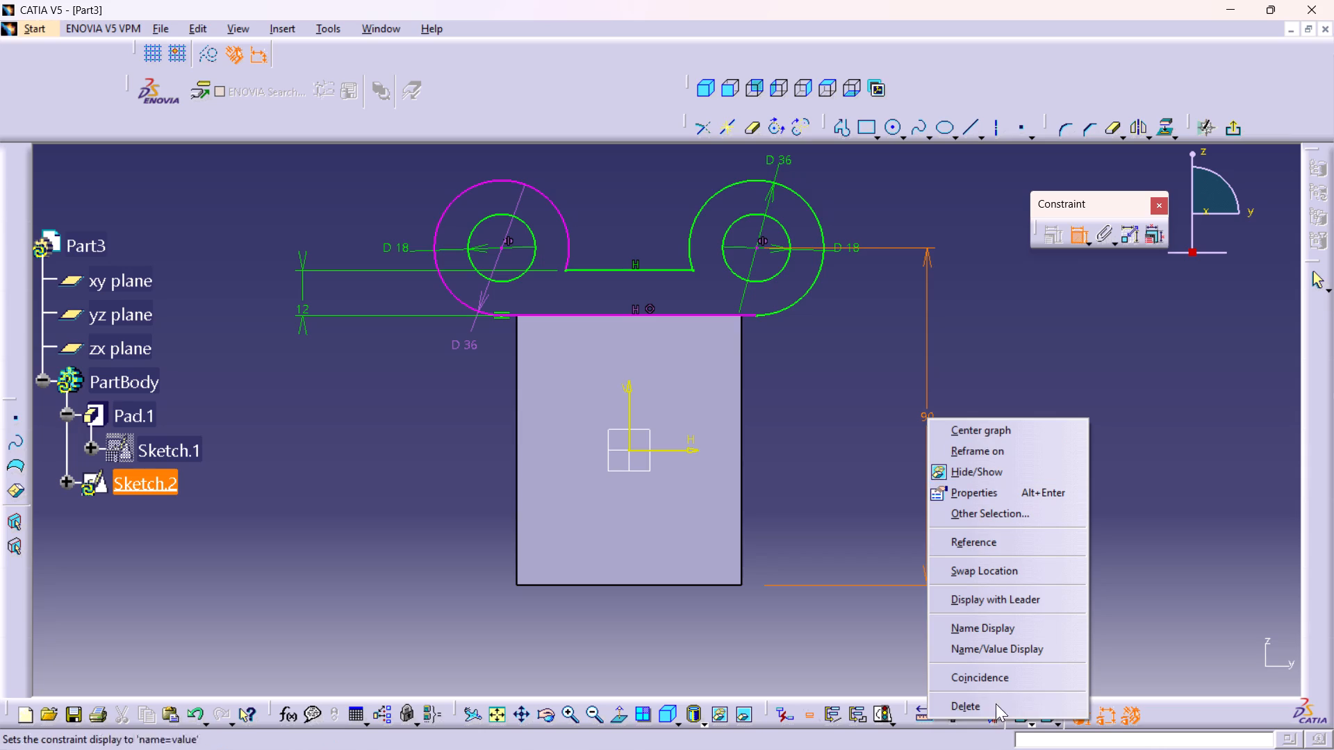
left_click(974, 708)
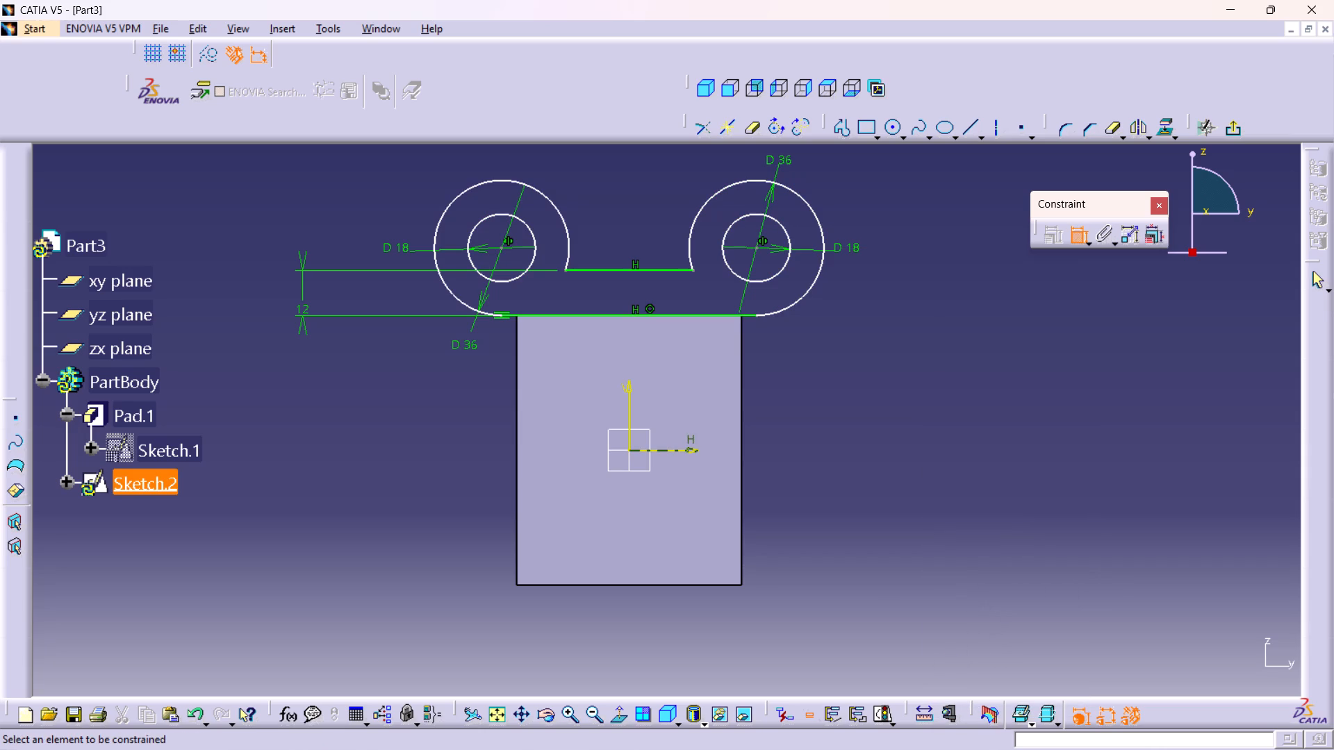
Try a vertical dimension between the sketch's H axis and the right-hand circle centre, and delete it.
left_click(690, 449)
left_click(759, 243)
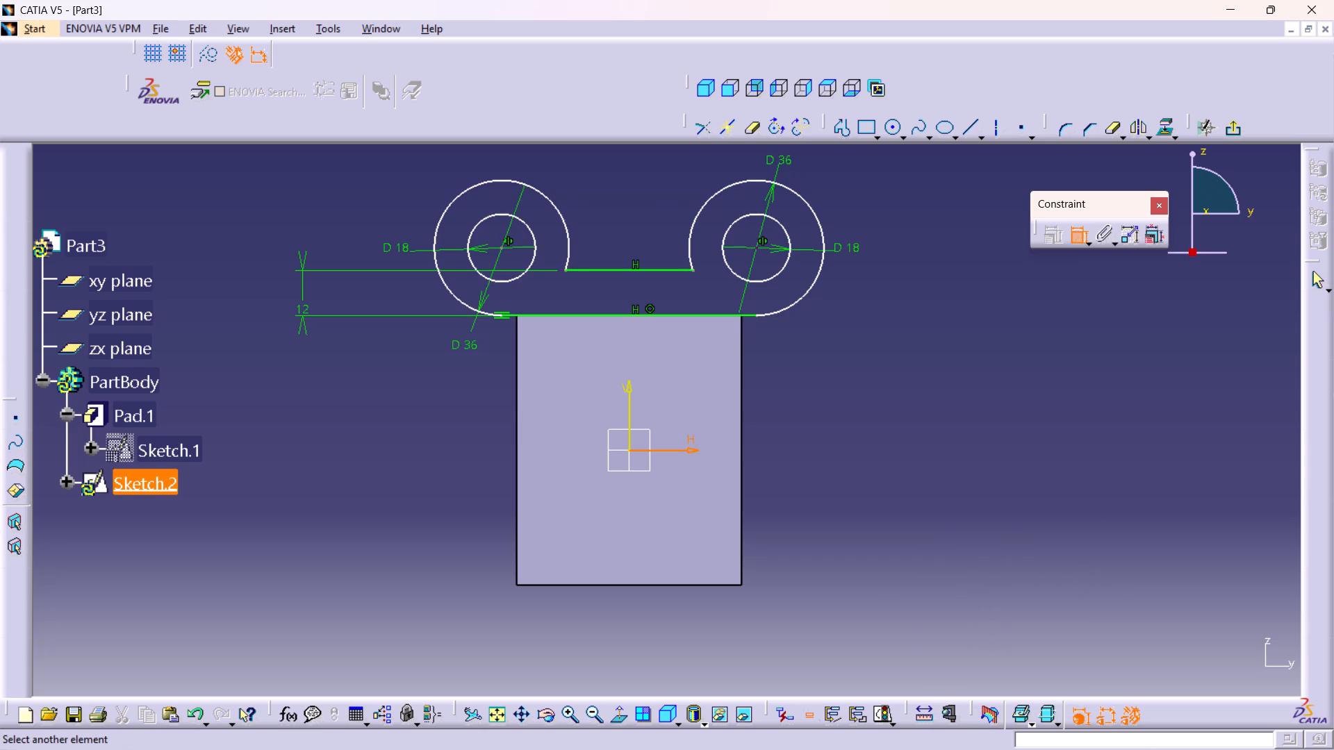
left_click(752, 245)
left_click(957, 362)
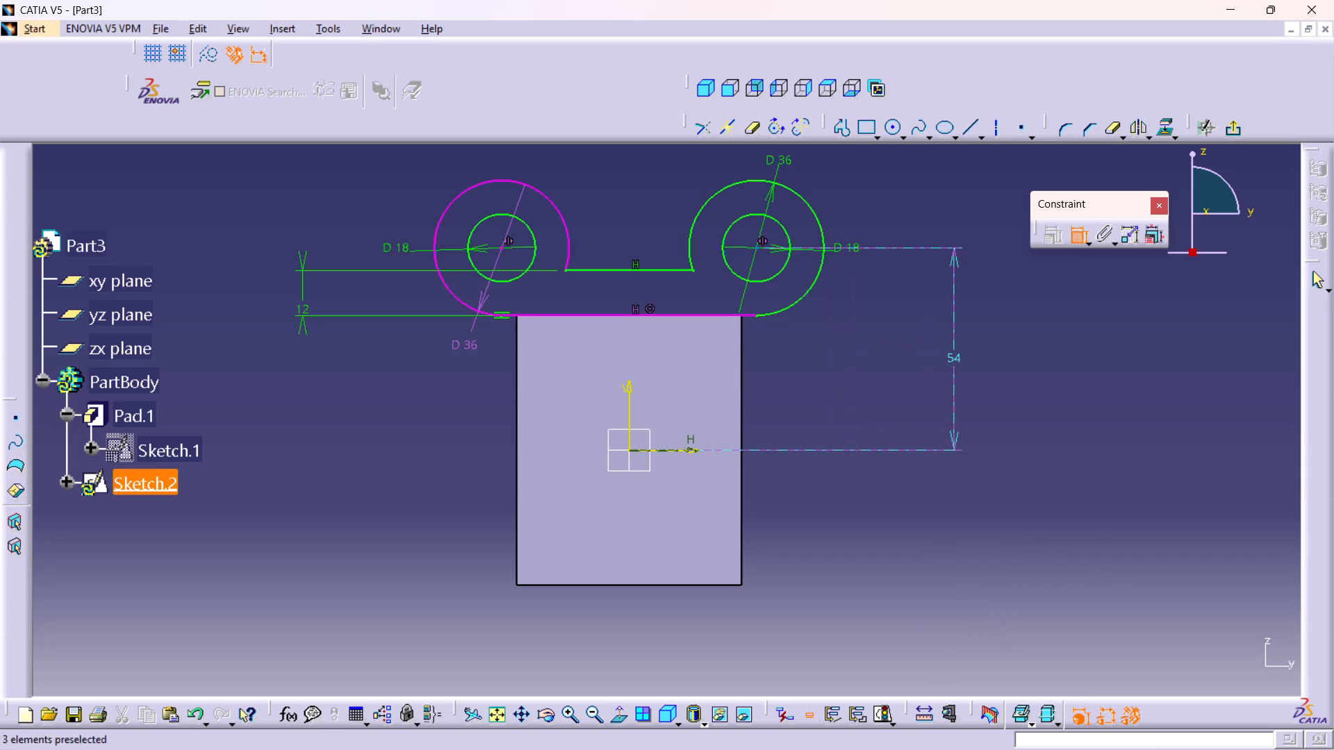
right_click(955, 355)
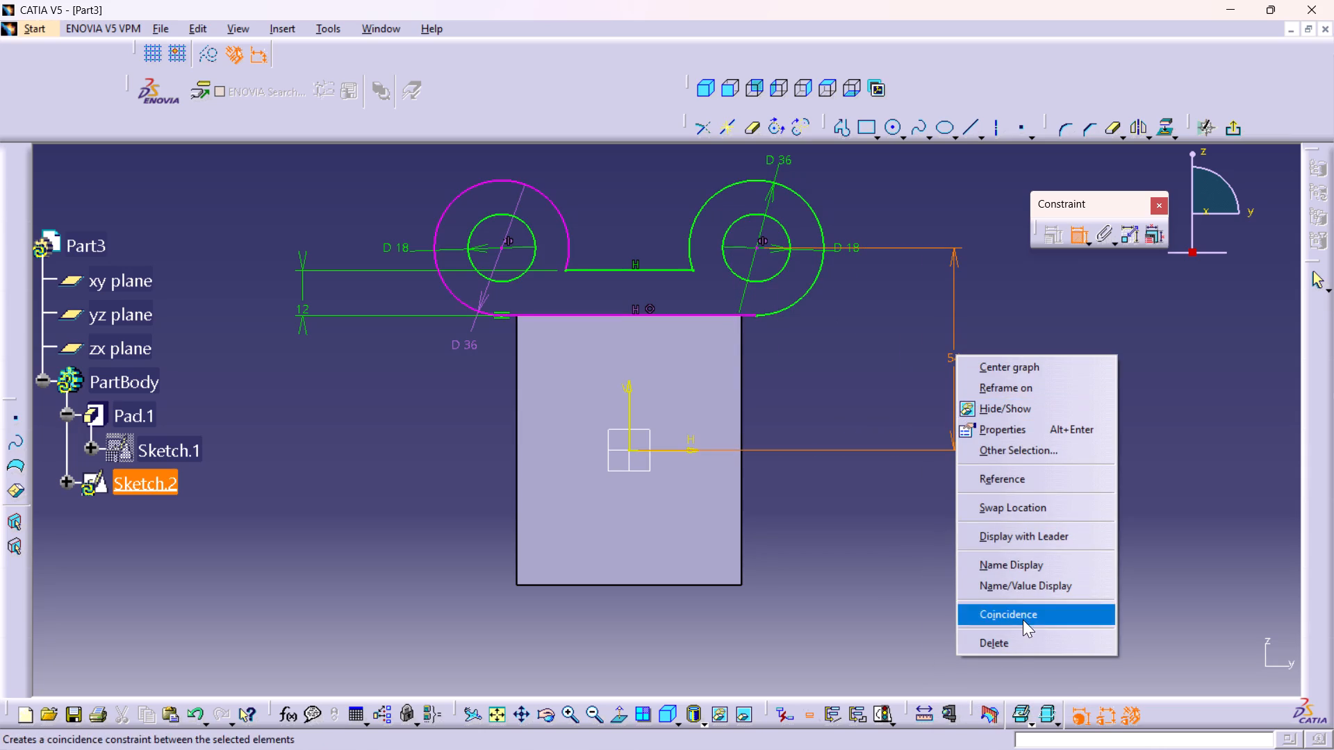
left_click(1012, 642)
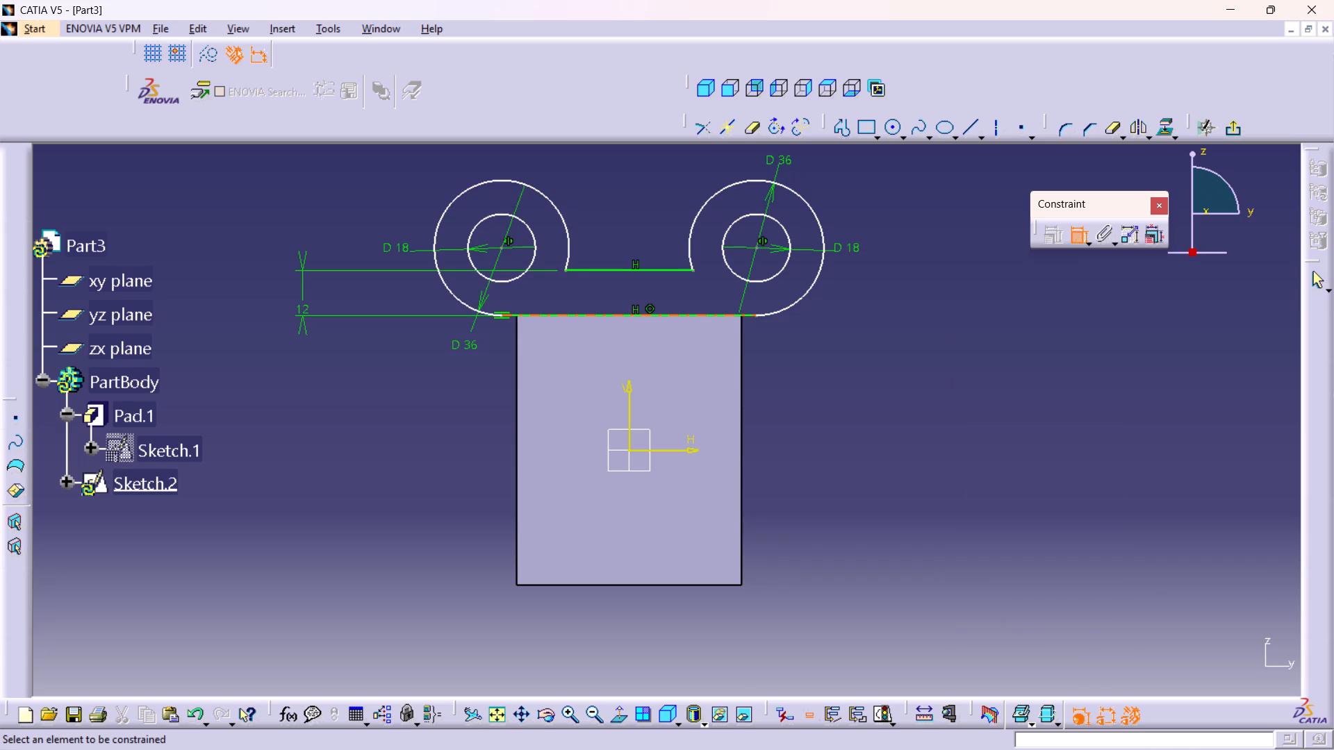
Dimension the length of the profile's lower horizontal line below the pad and set it to 60 mm.
middle_click_drag(552, 297, 575, 380)
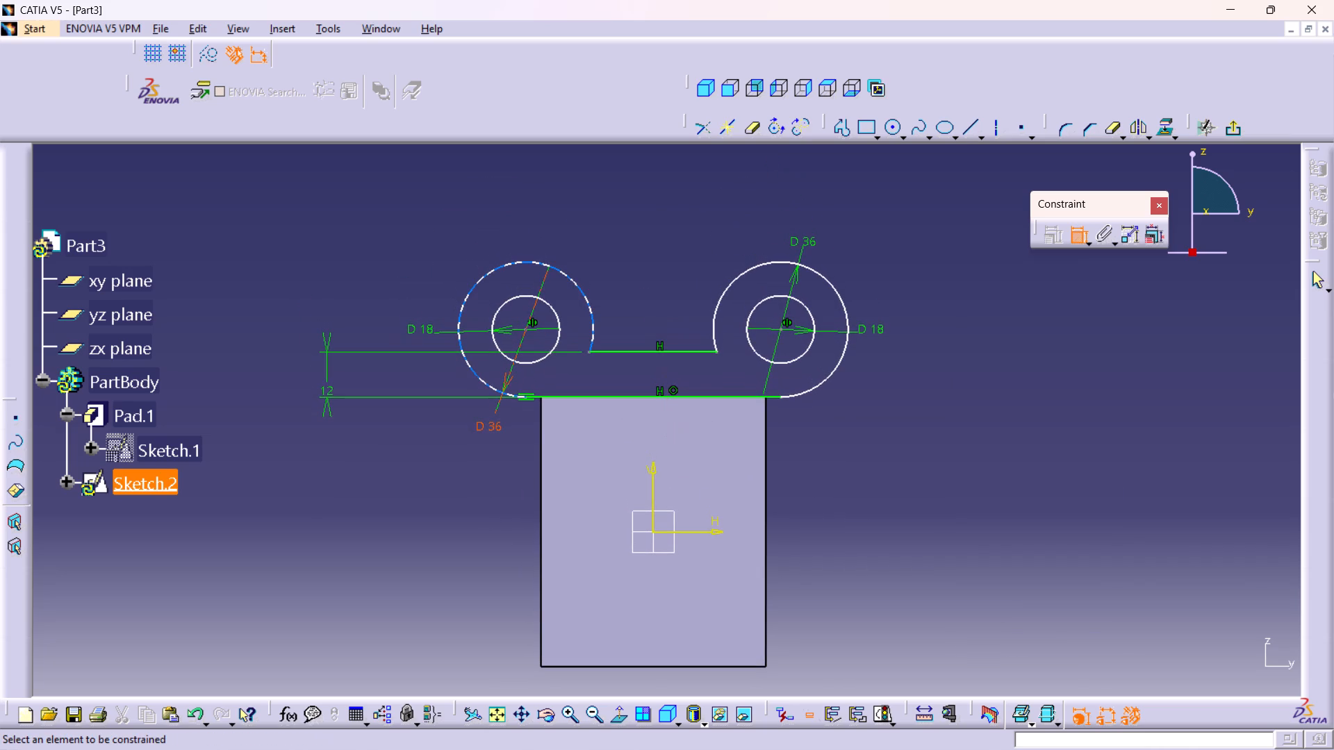
left_click(657, 397)
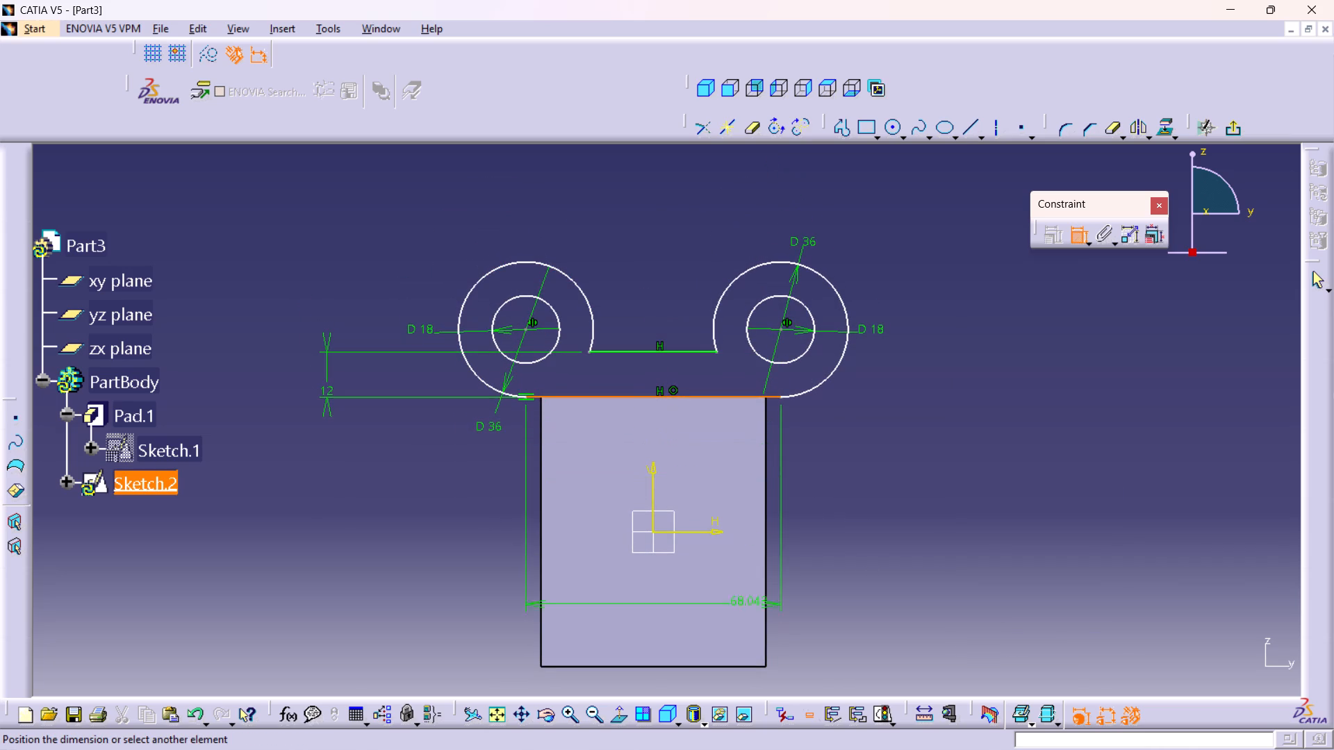
middle_click_drag(725, 626, 737, 352)
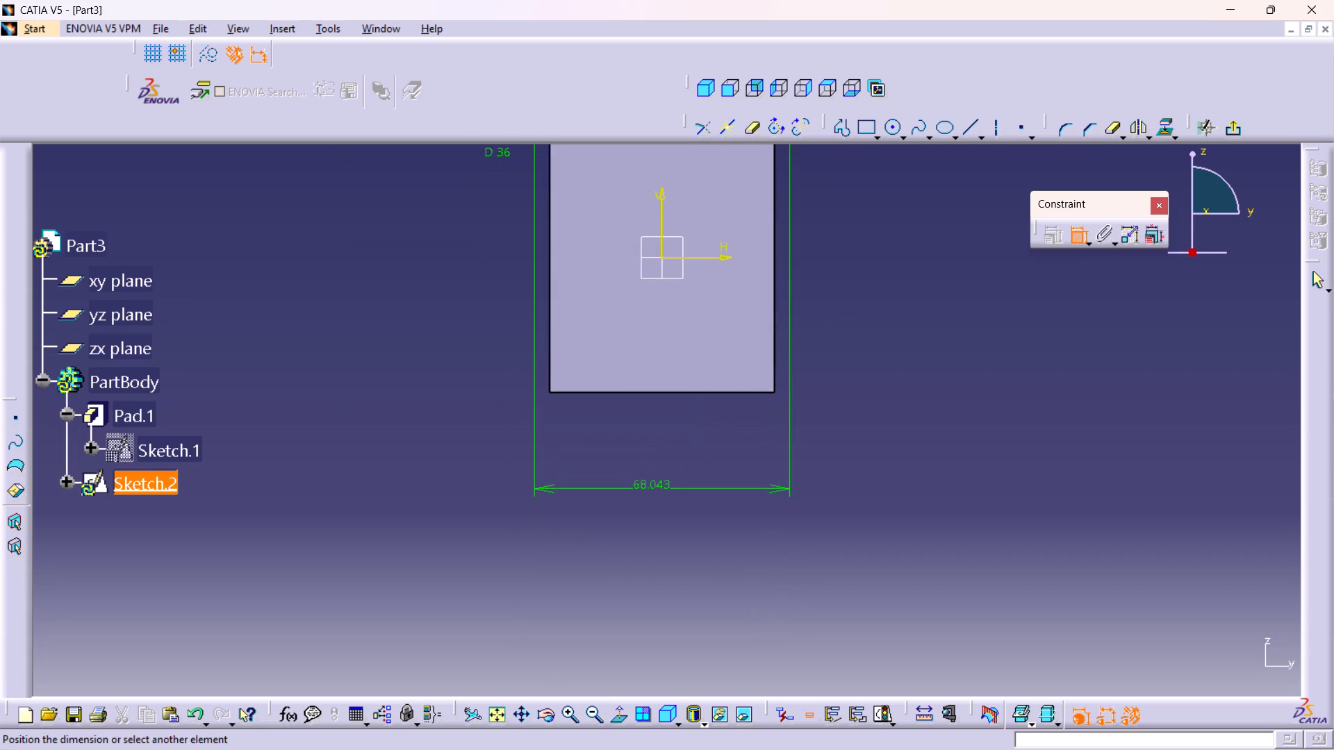
left_click(652, 488)
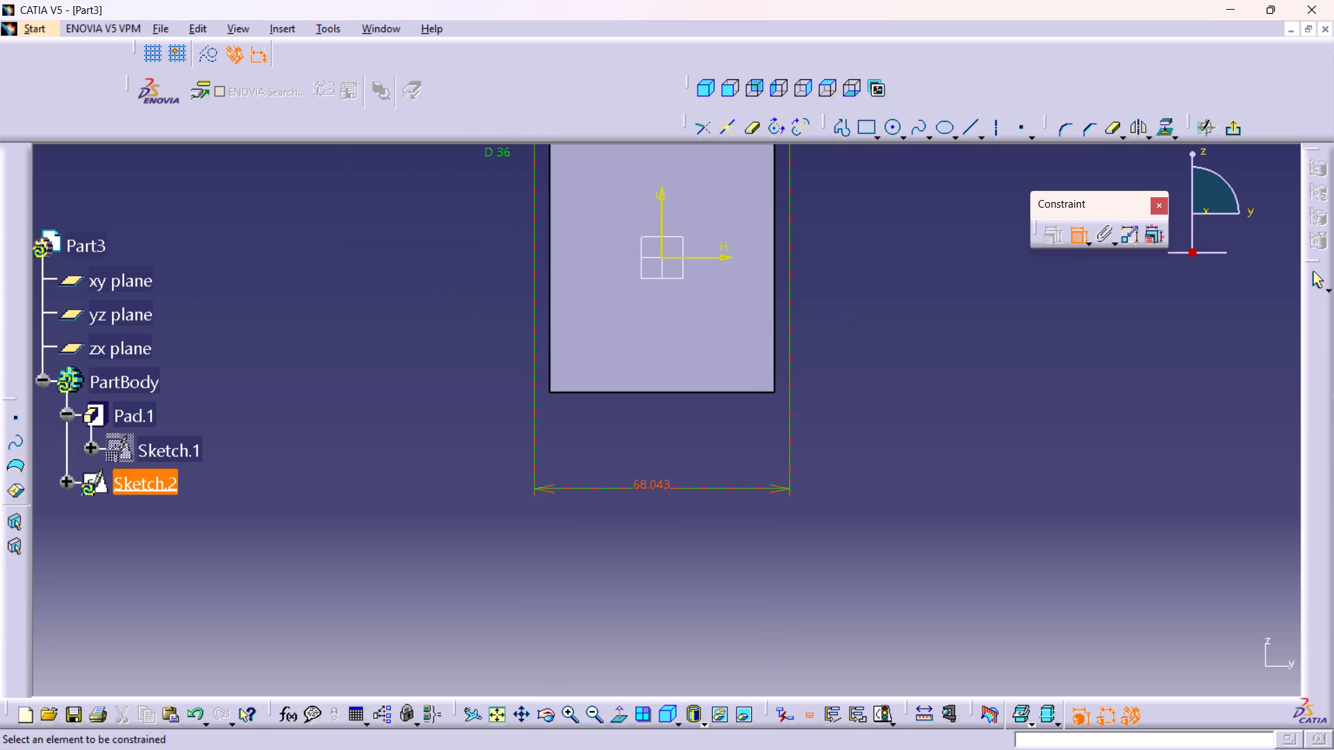
double_click(657, 485)
type("60")
key("Return")
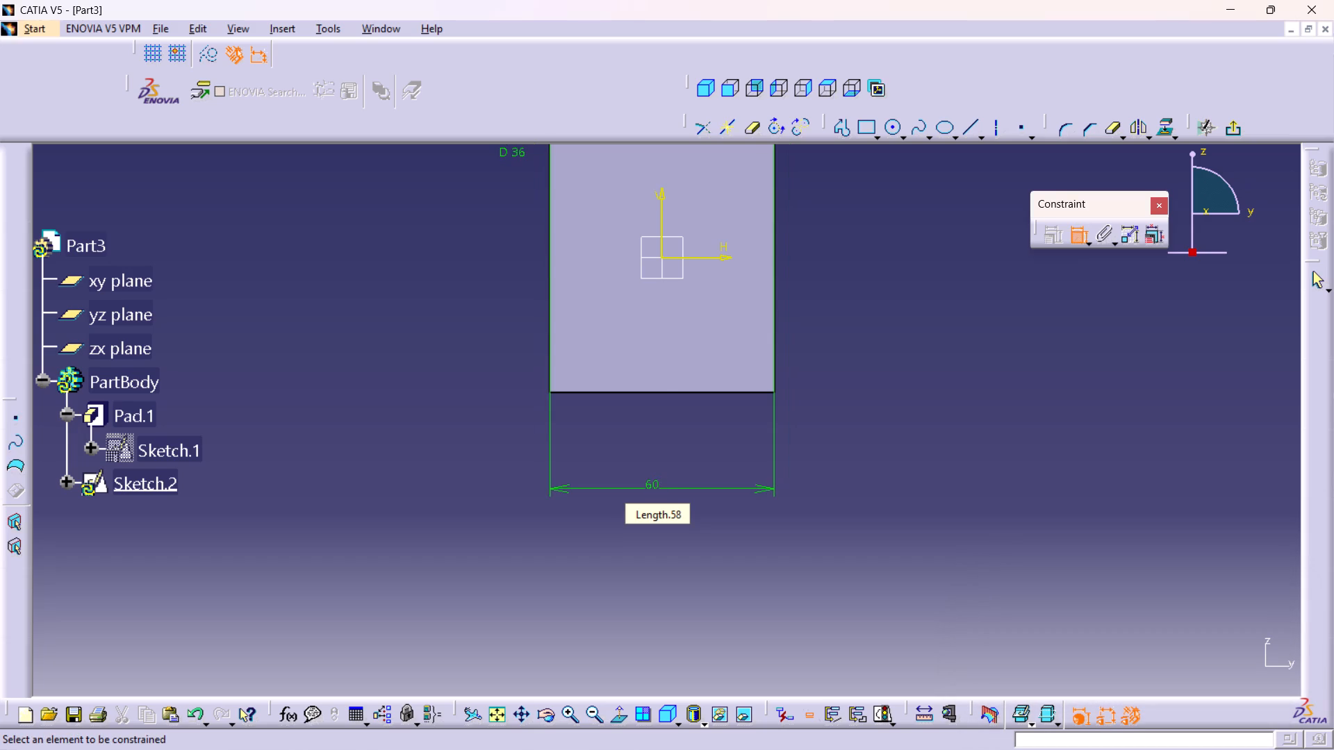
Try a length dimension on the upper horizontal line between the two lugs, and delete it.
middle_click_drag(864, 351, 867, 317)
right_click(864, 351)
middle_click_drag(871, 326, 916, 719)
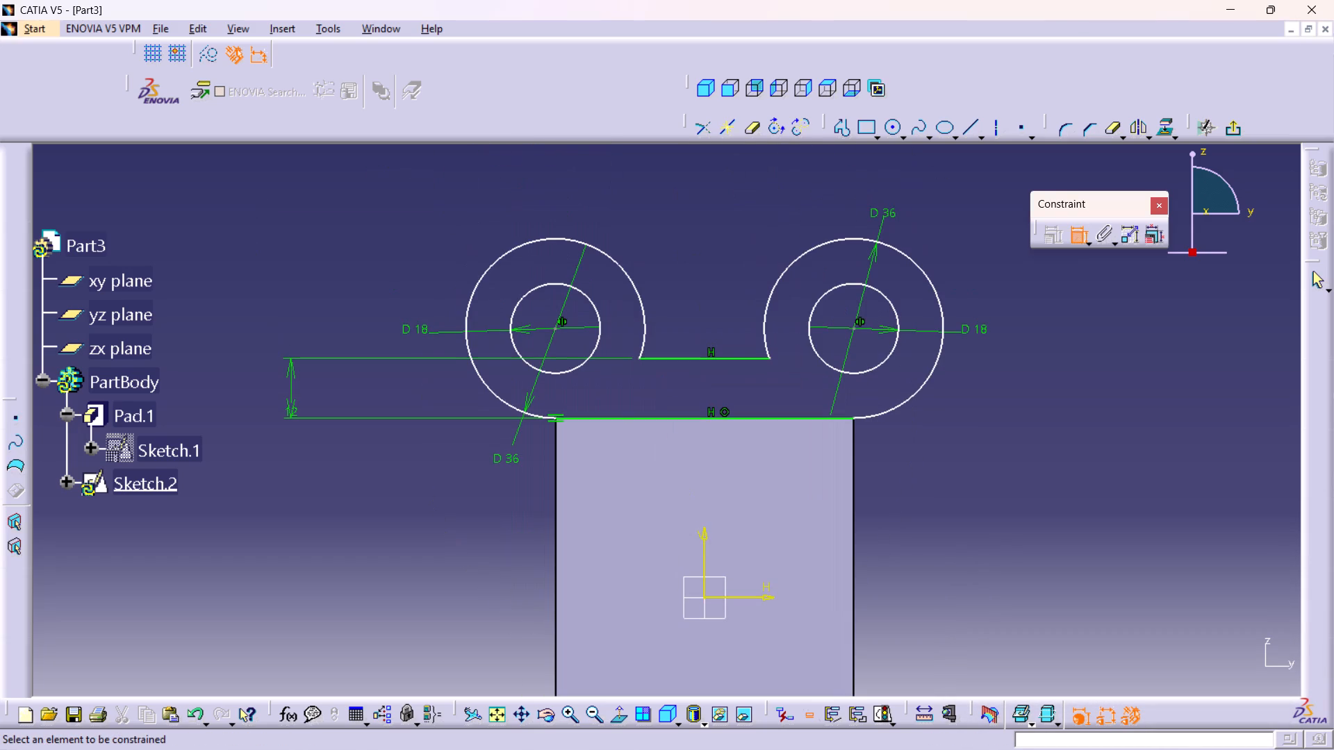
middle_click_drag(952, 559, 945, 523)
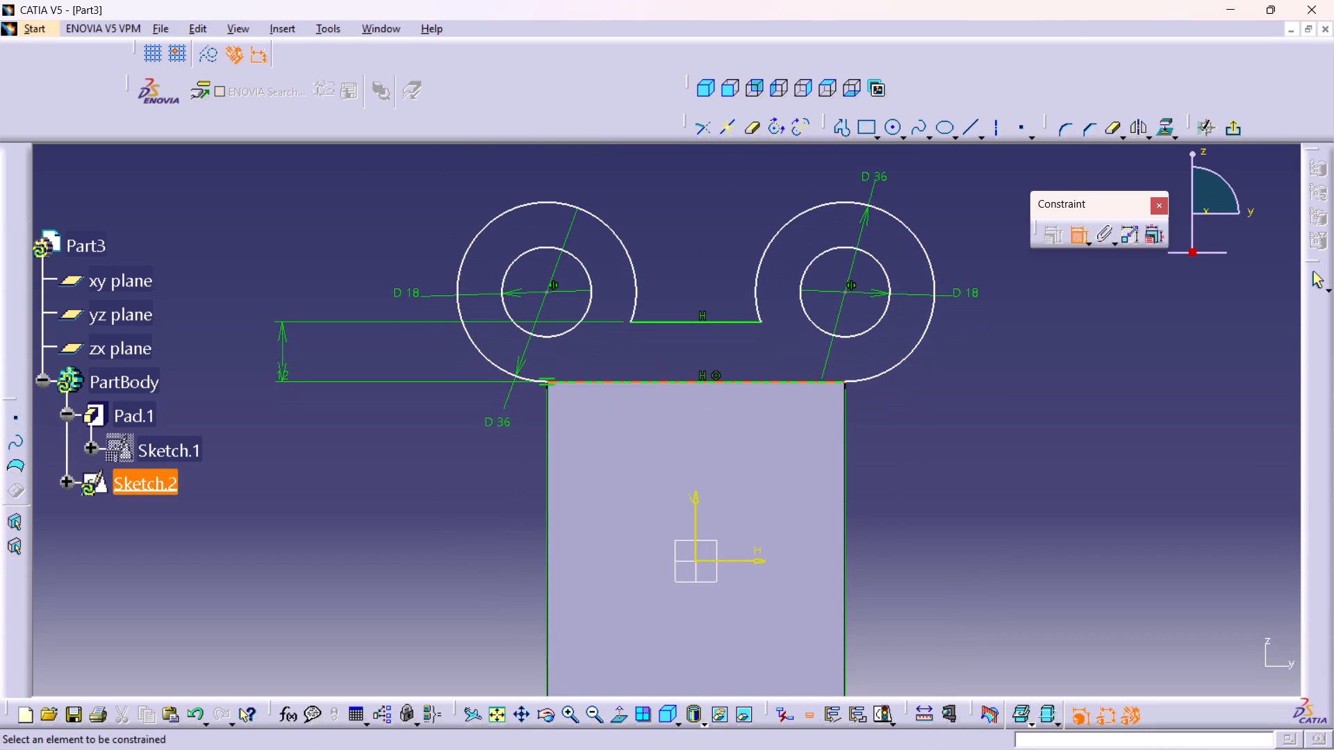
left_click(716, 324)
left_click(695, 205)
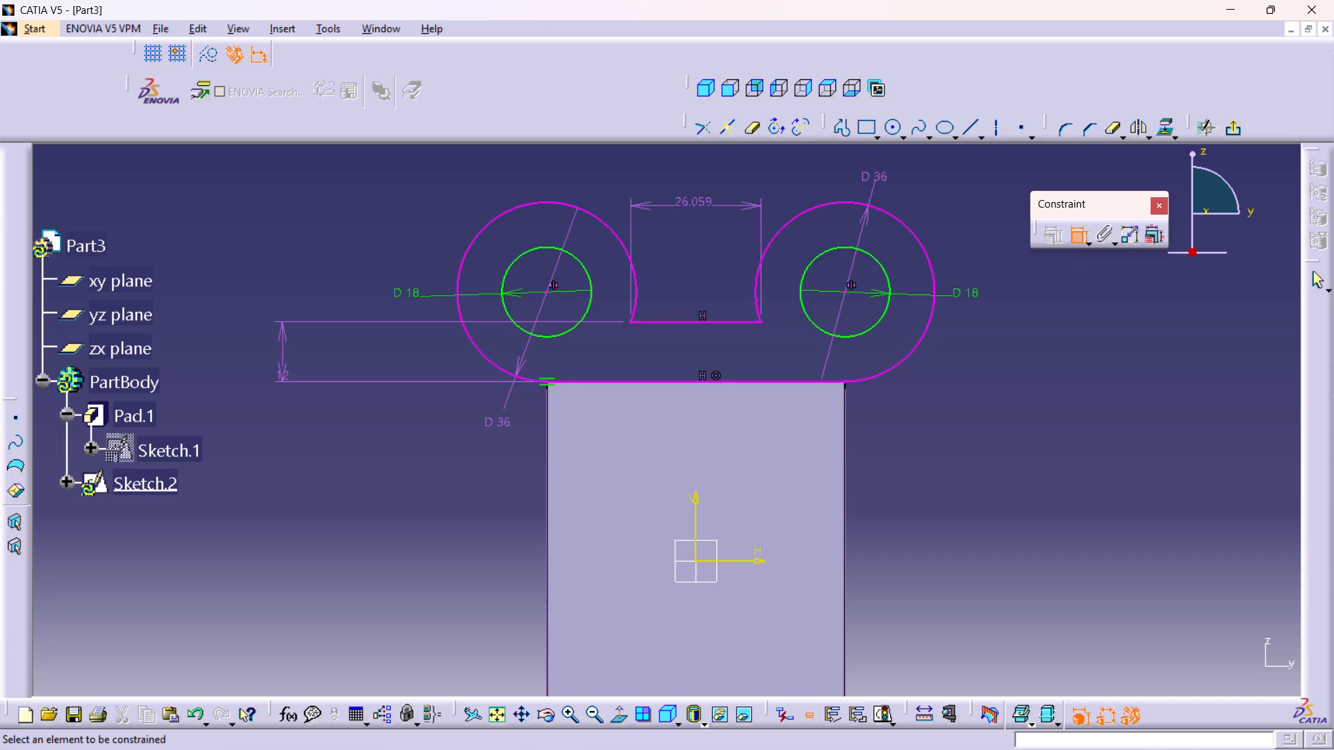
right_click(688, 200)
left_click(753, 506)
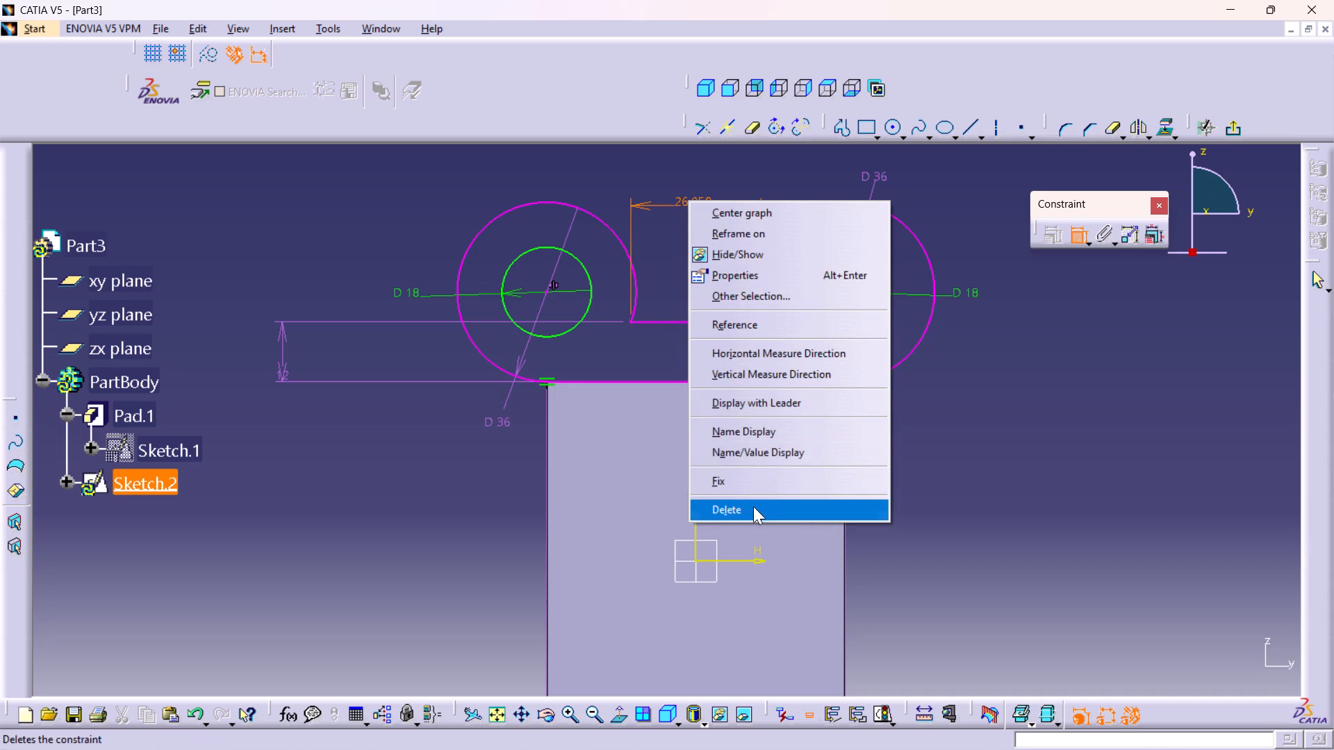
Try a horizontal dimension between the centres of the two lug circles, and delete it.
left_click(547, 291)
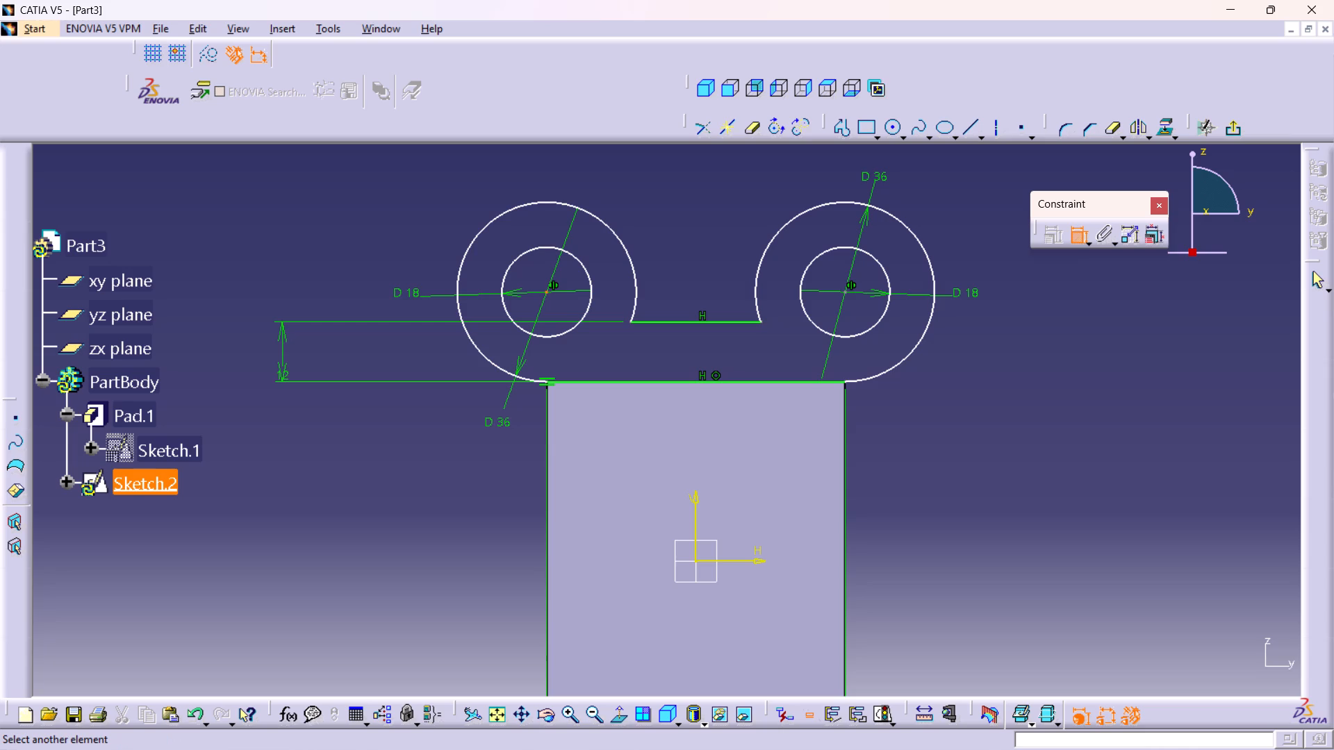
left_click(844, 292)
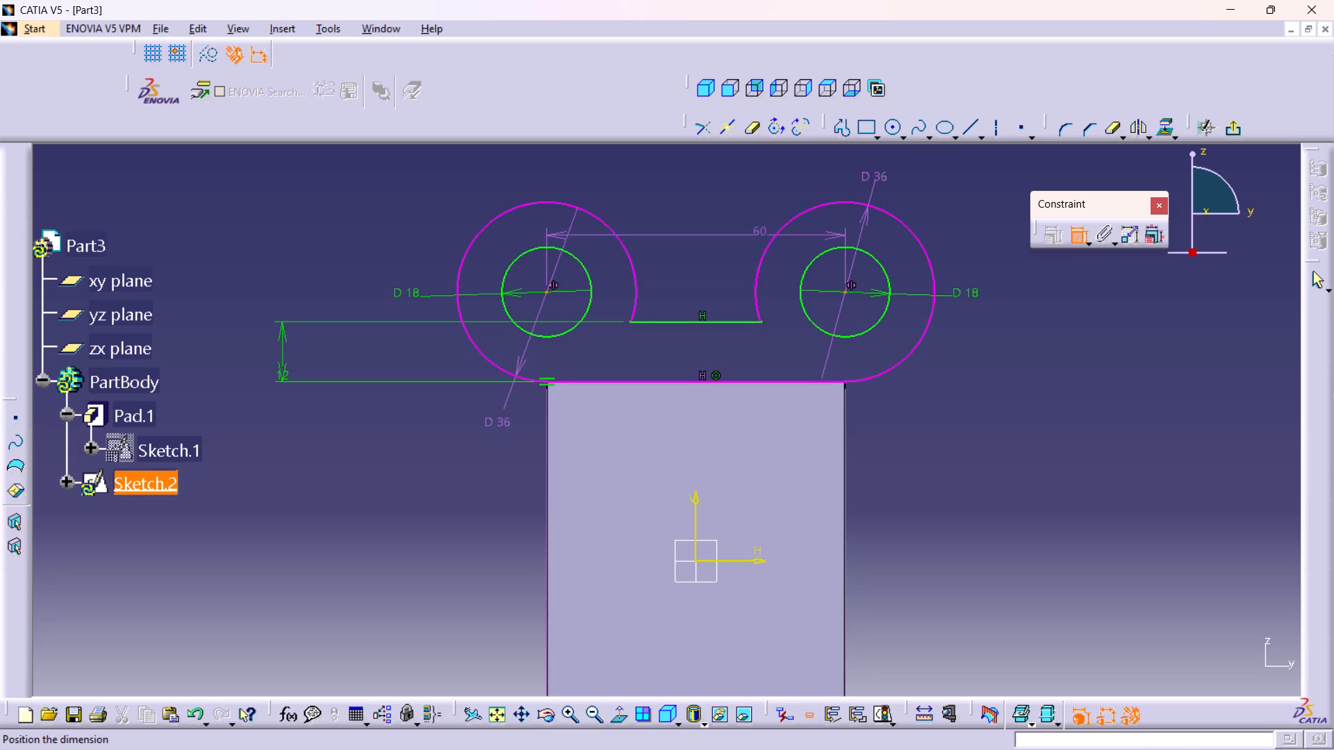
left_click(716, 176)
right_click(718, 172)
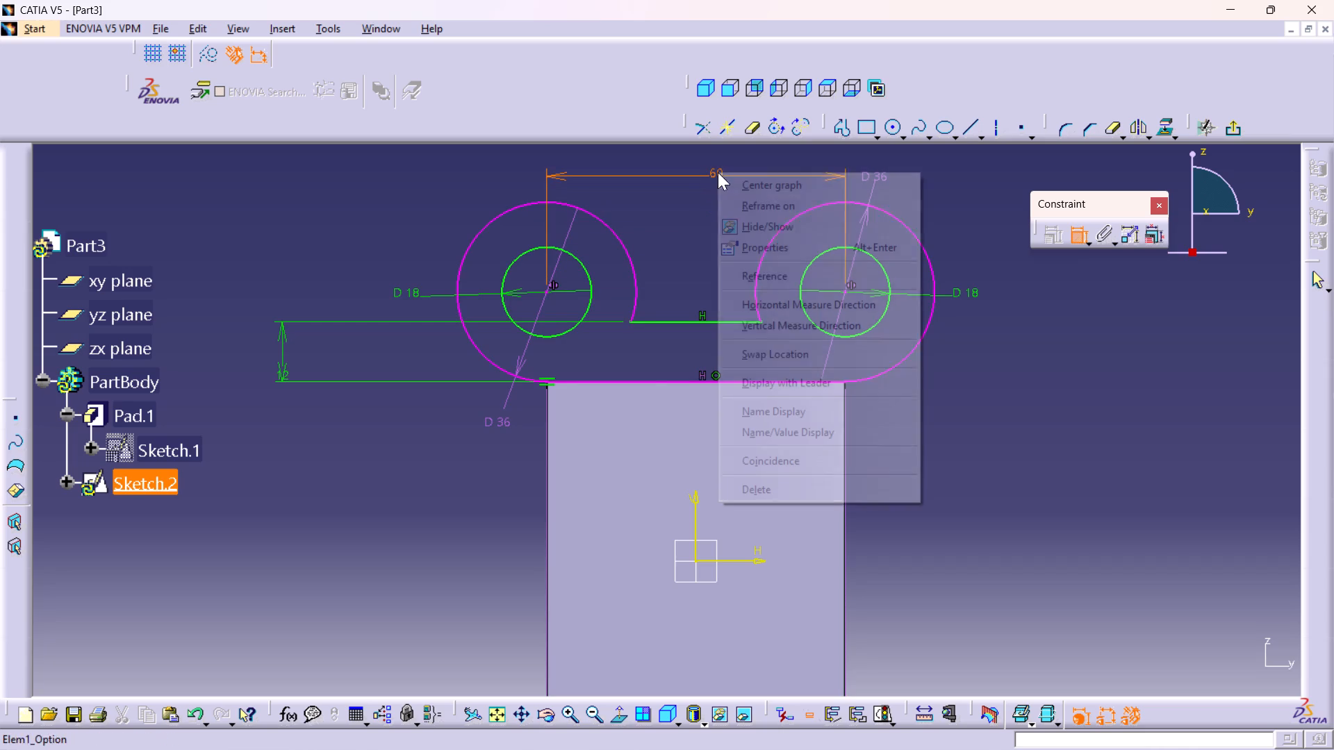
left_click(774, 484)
Add a tangency constraint between the lower horizontal line and the right-hand lug's outer arc.
middle_click_drag(945, 467, 963, 526)
right_click(945, 467)
middle_click_drag(909, 502, 900, 467)
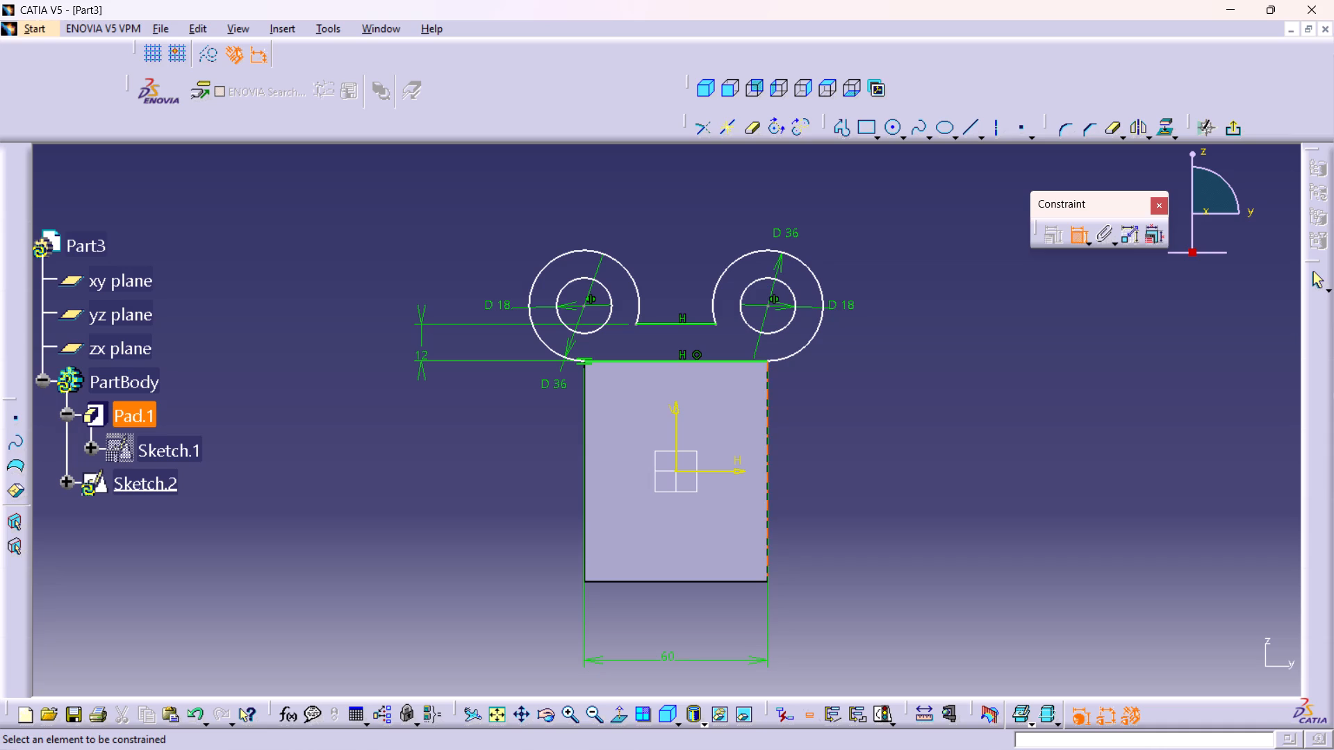
middle_click_drag(784, 378, 769, 244)
right_click(784, 378)
middle_click_drag(939, 380, 725, 554)
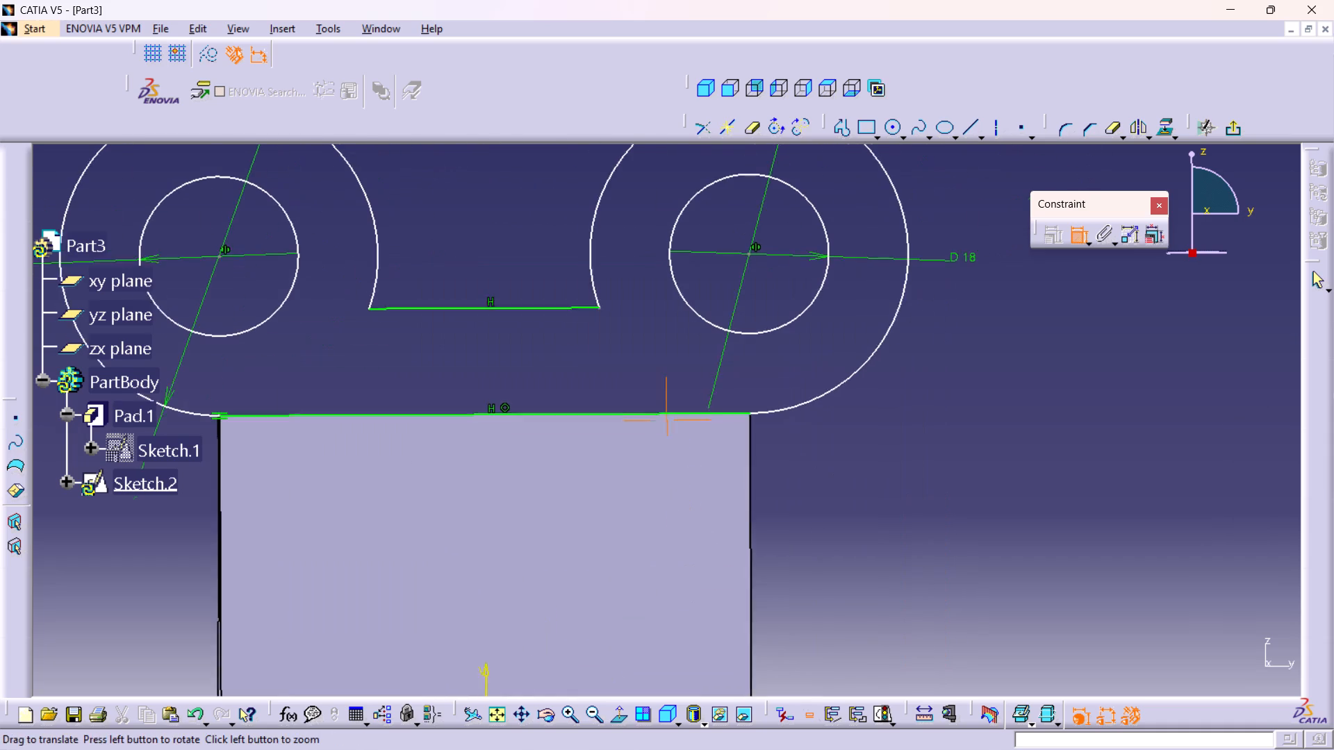
middle_click_drag(725, 554, 725, 556)
left_click(725, 422)
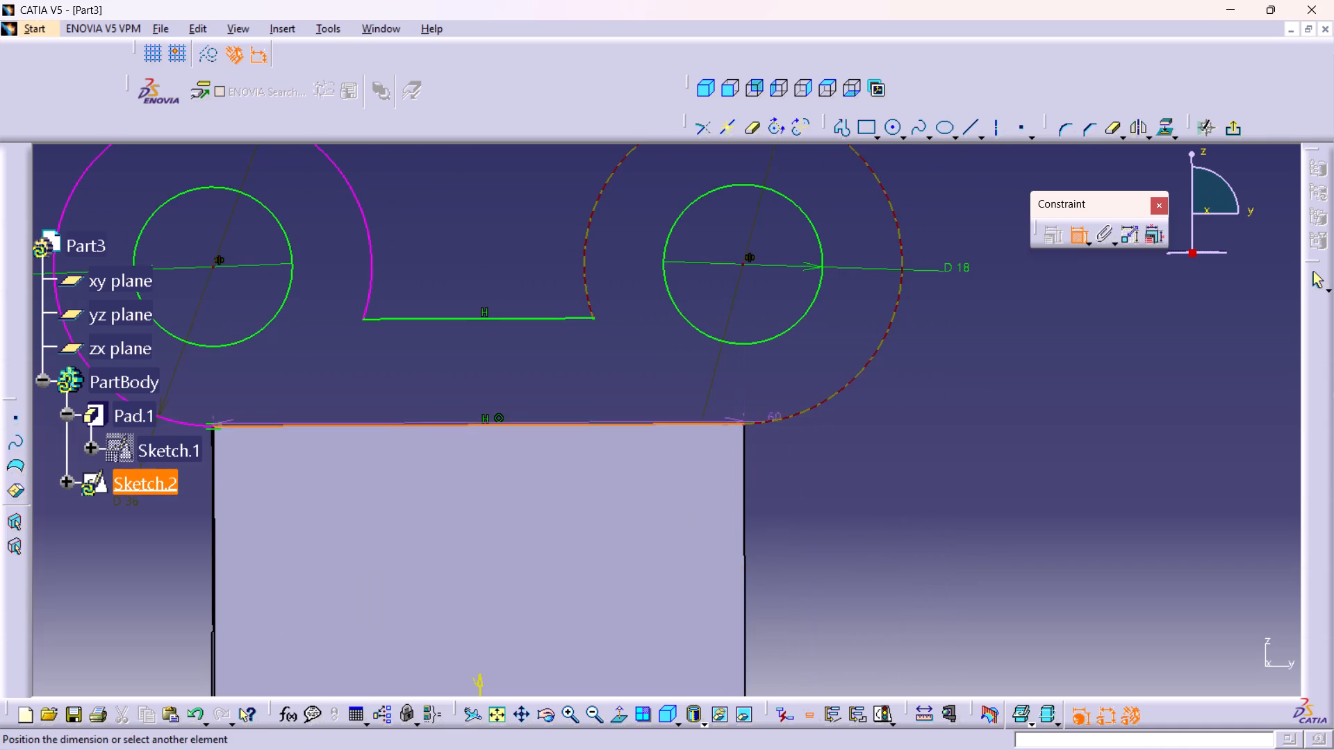
left_click(798, 415)
right_click(818, 483)
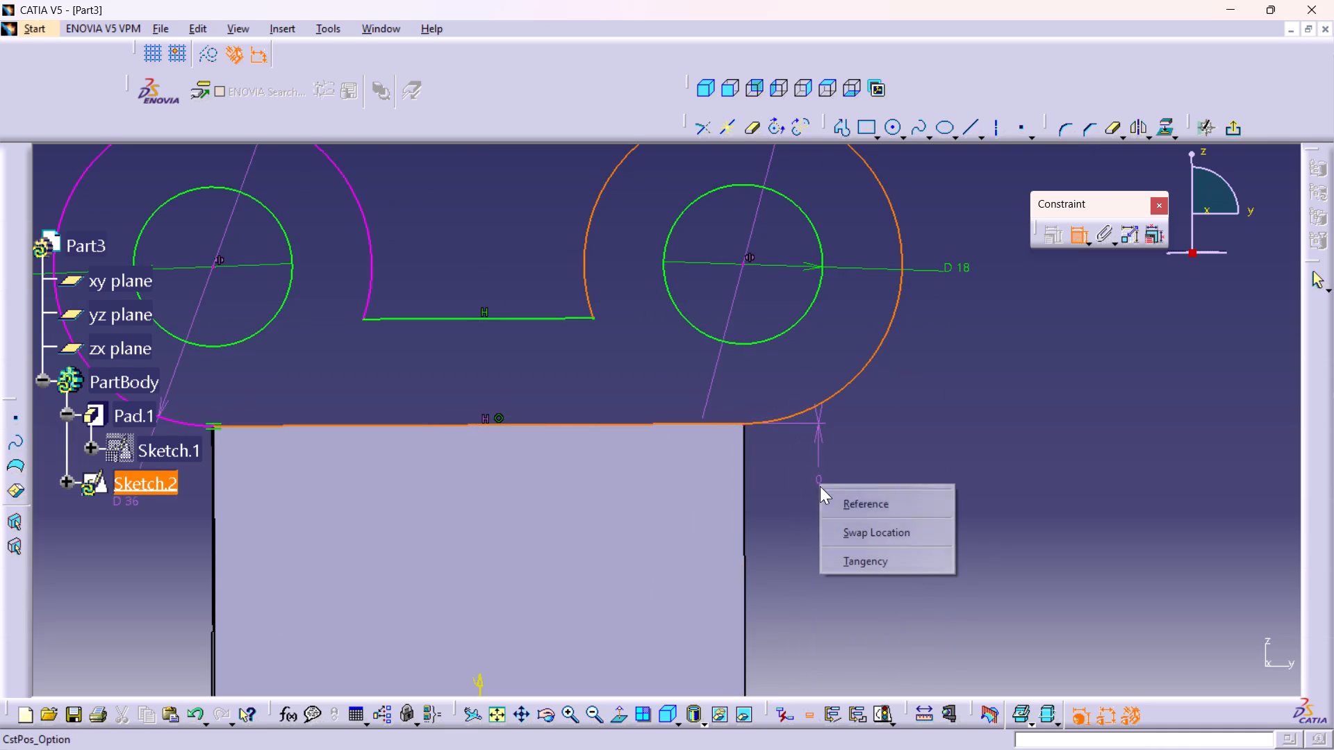
left_click(860, 562)
Delete the D 36 diameter constraint on the right-hand lug's outer arc.
middle_click_drag(831, 512, 849, 595)
right_click(831, 512)
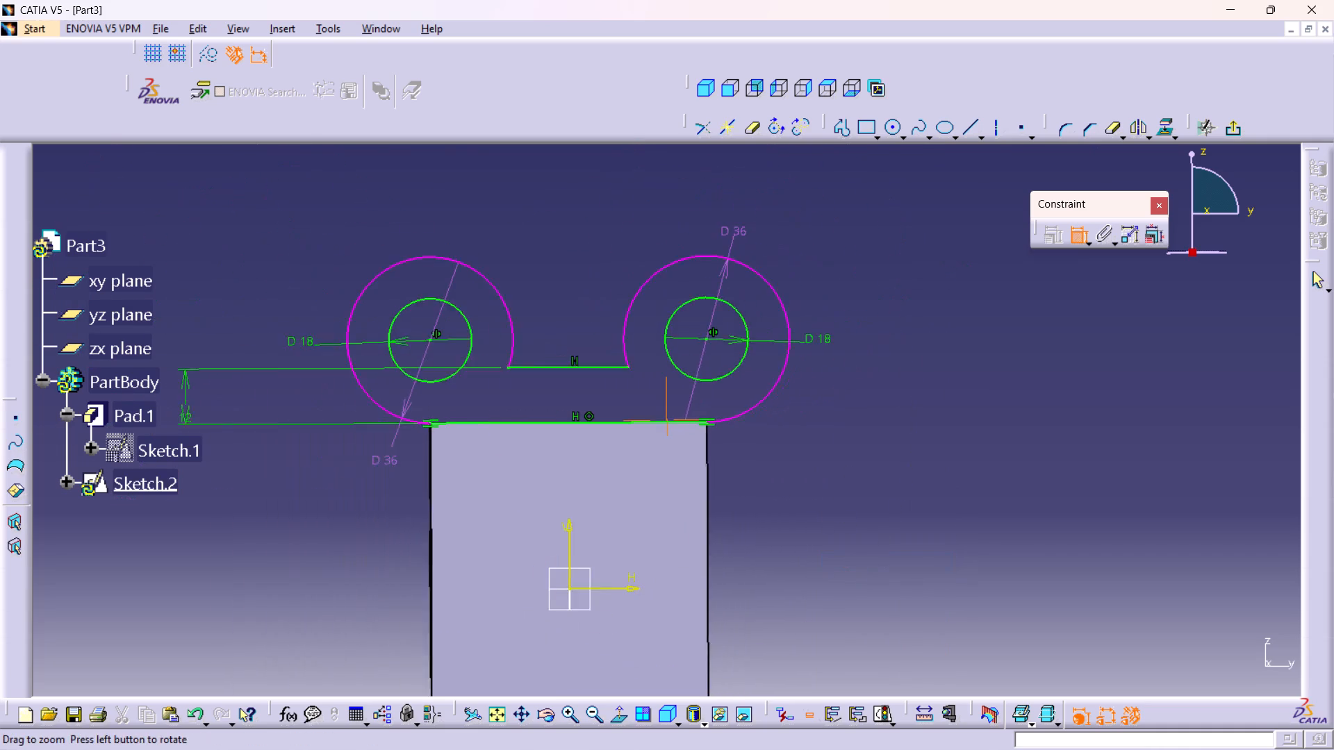
middle_click_drag(849, 595, 851, 599)
middle_click_drag(835, 480, 923, 622)
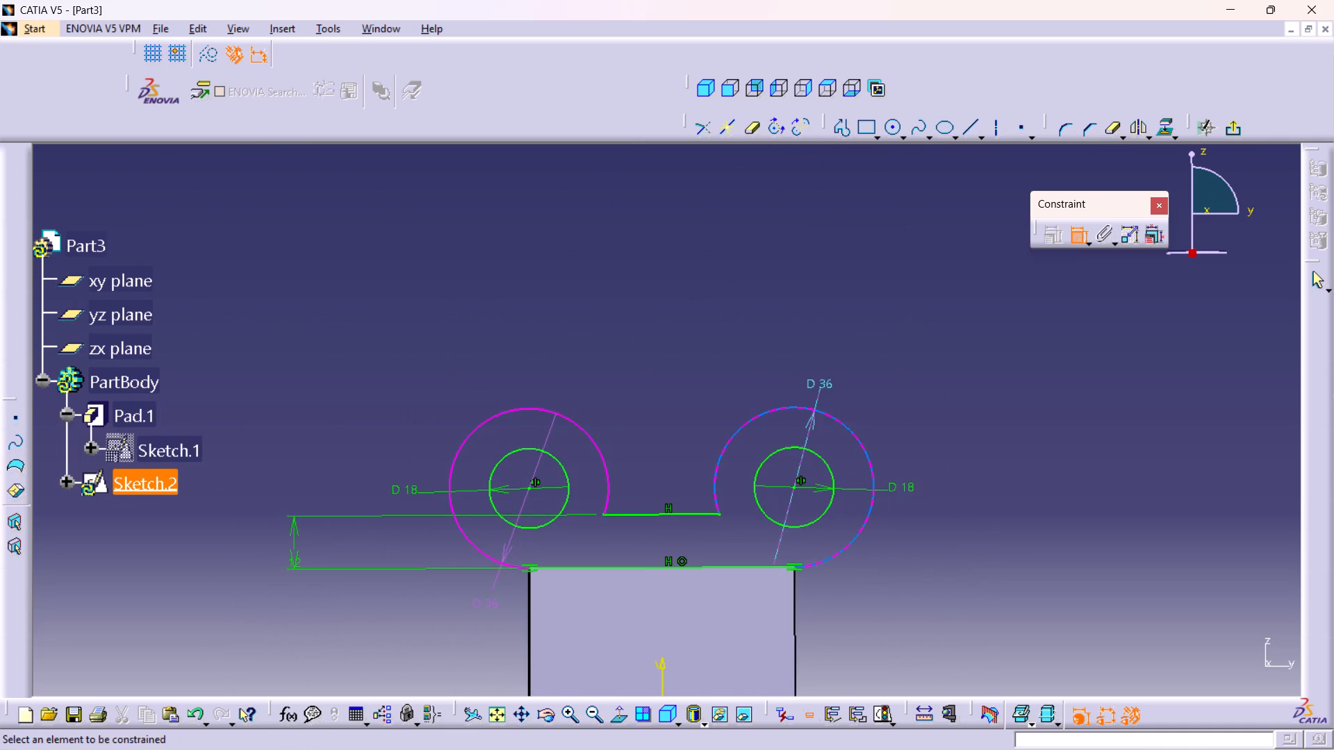
right_click(823, 389)
left_click(886, 678)
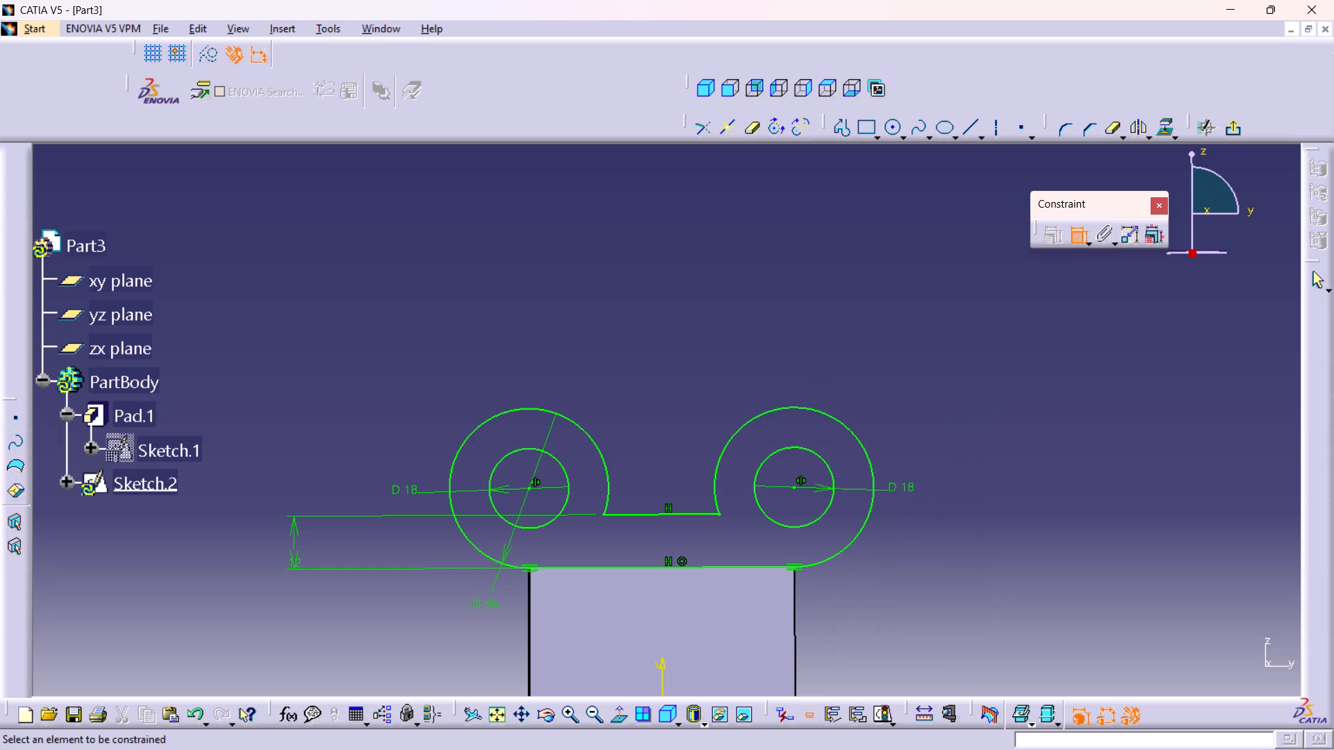
Exit the lug profile sketch and return to the 3D part.
middle_click_drag(867, 587, 888, 629)
right_click(867, 587)
right_click(864, 556)
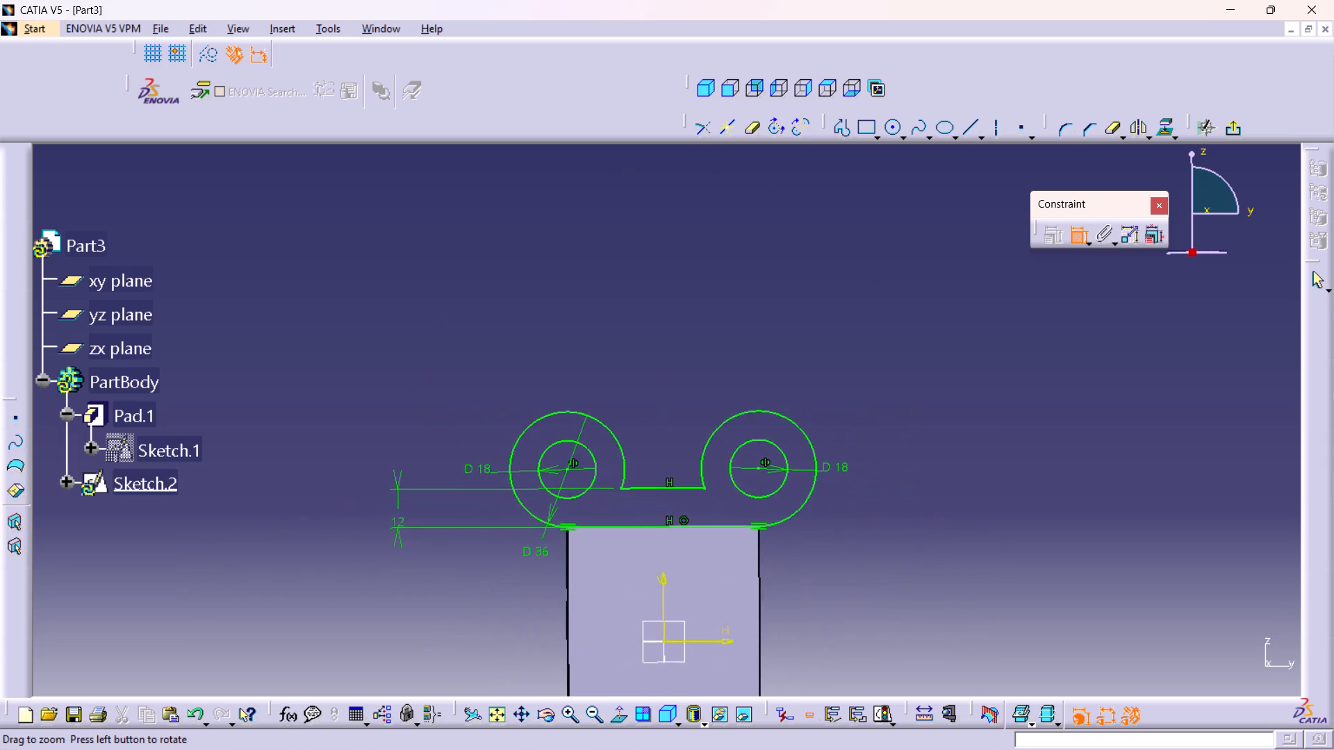
middle_click_drag(899, 623, 897, 463)
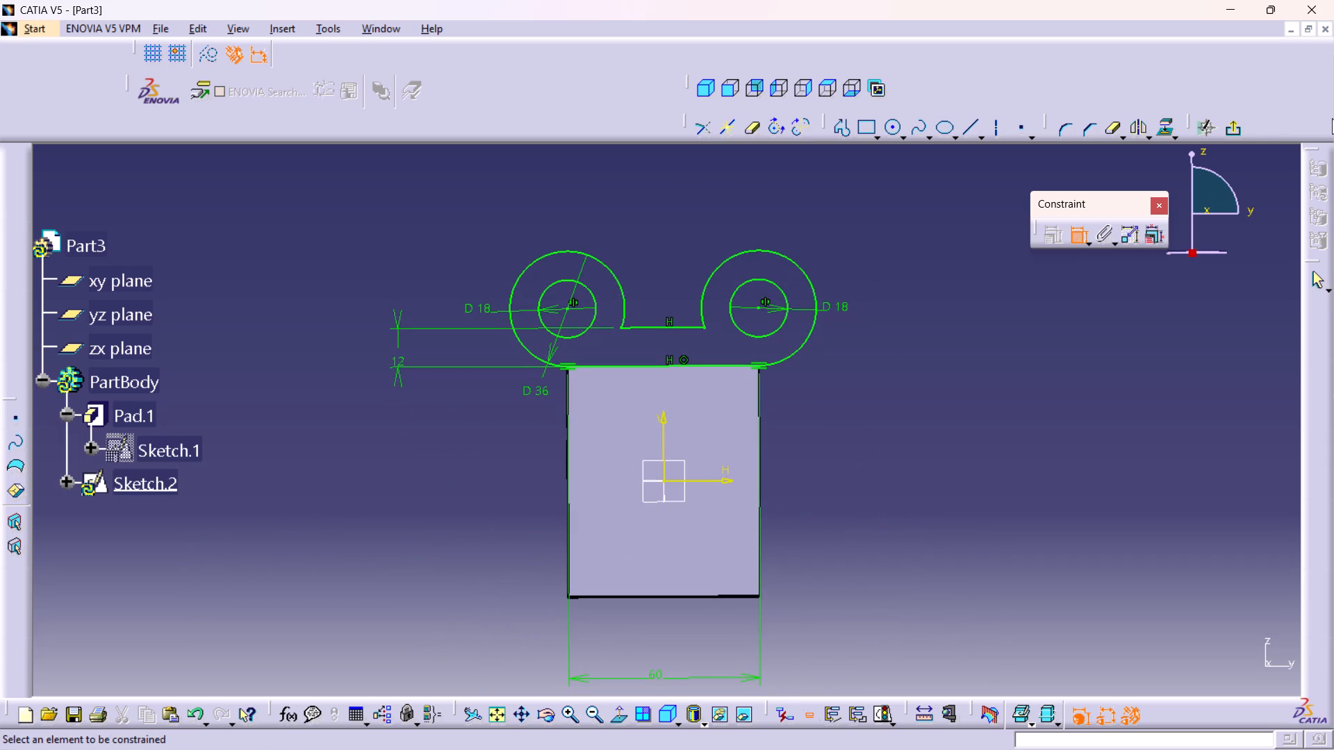
left_click(1237, 135)
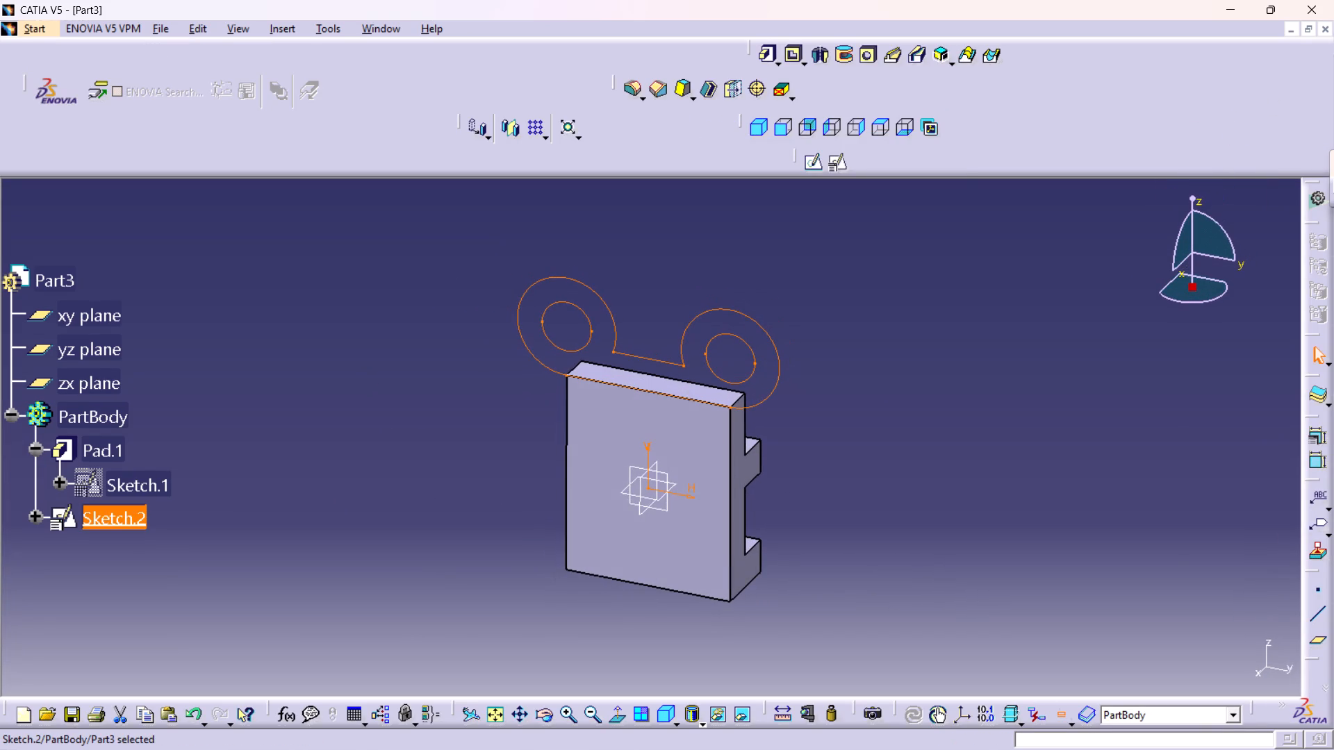
Extrude the lug profile sketch as a pad with mirrored extent and a length of 36/2 mm.
left_click(770, 55)
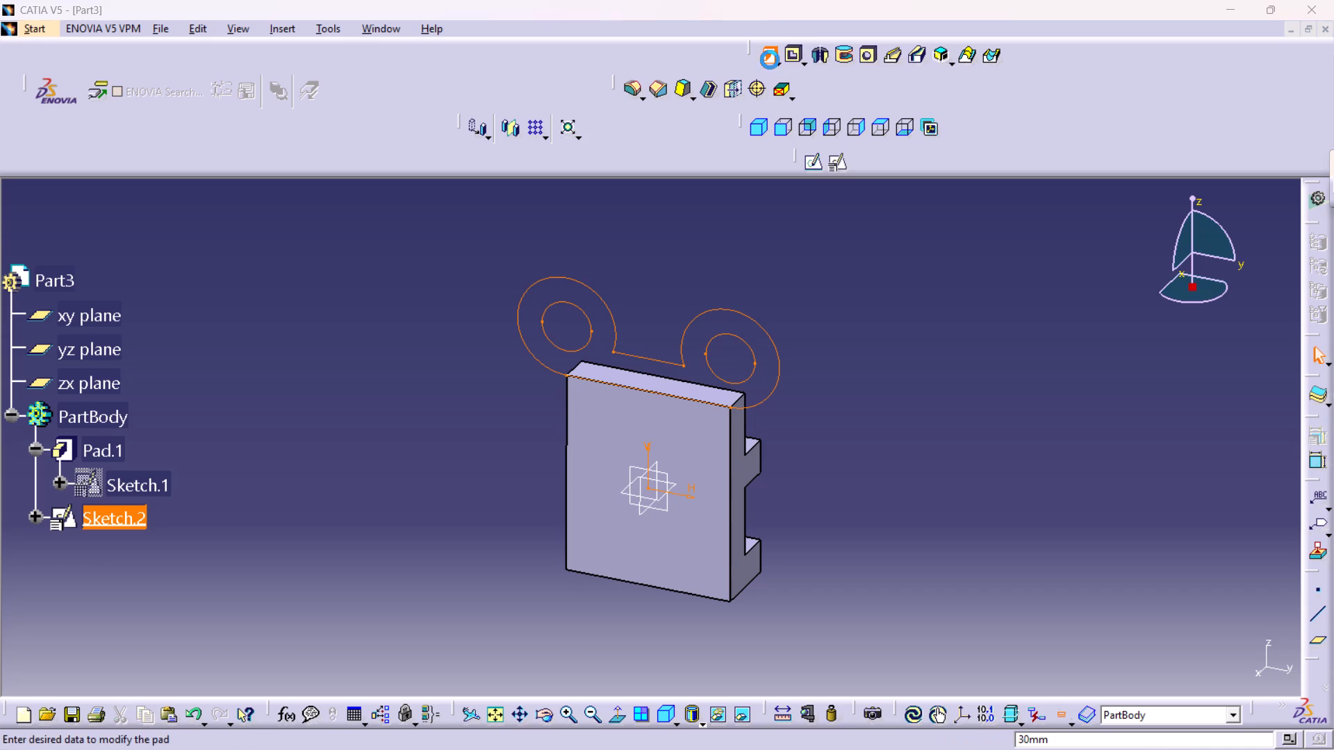
left_click(1067, 460)
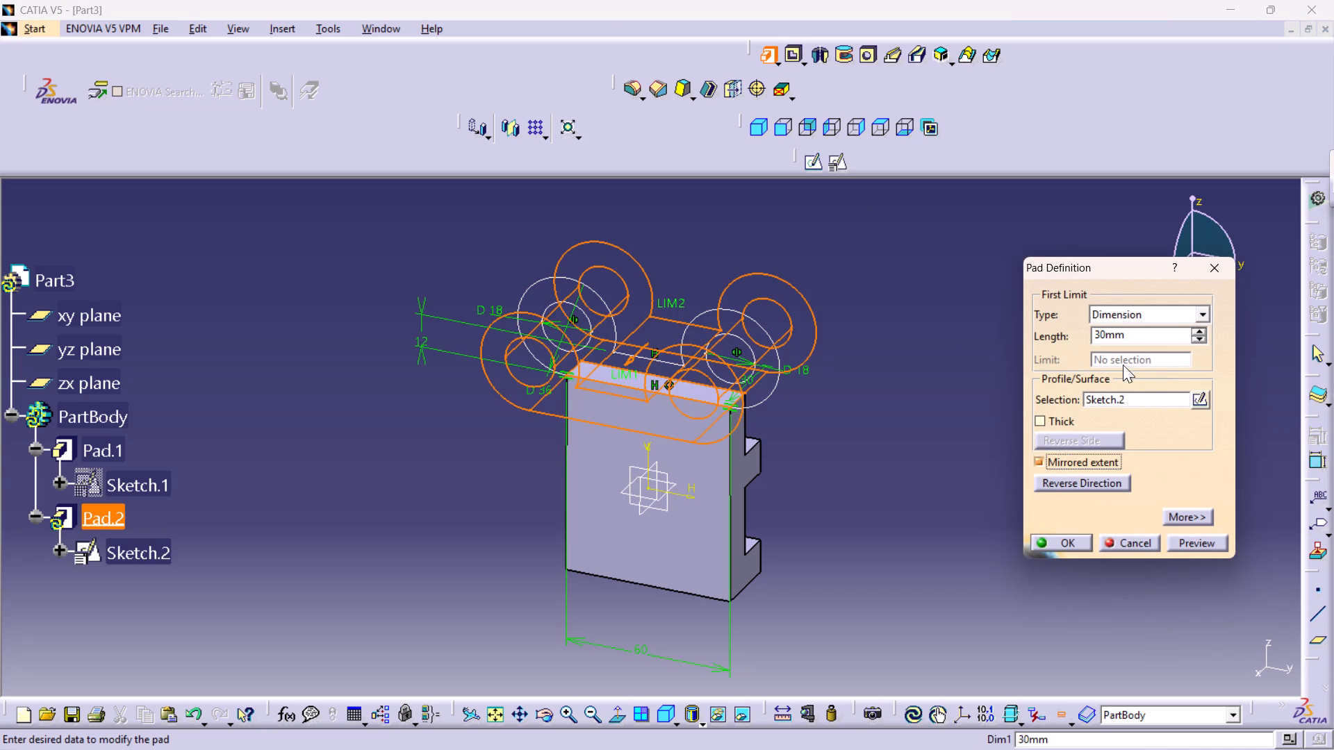
double_click(1141, 335)
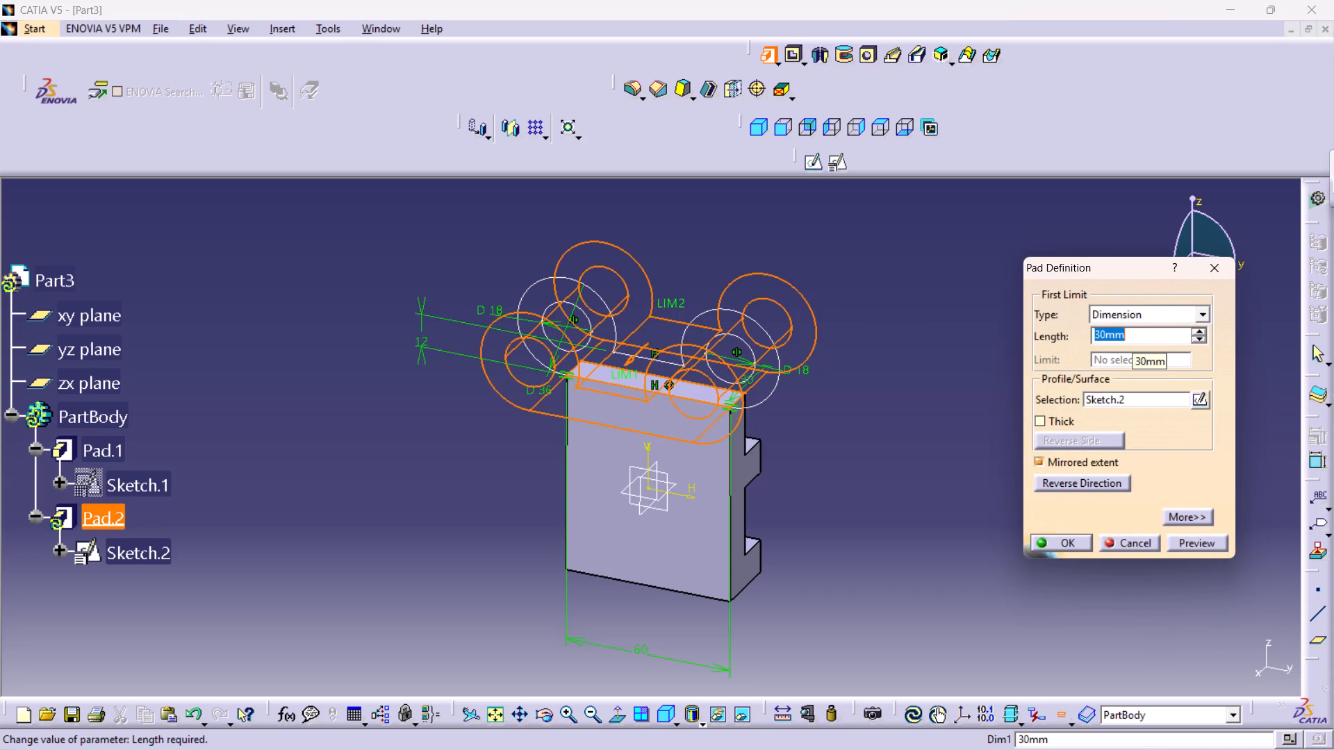
key("3")
type("6/2")
key("Return")
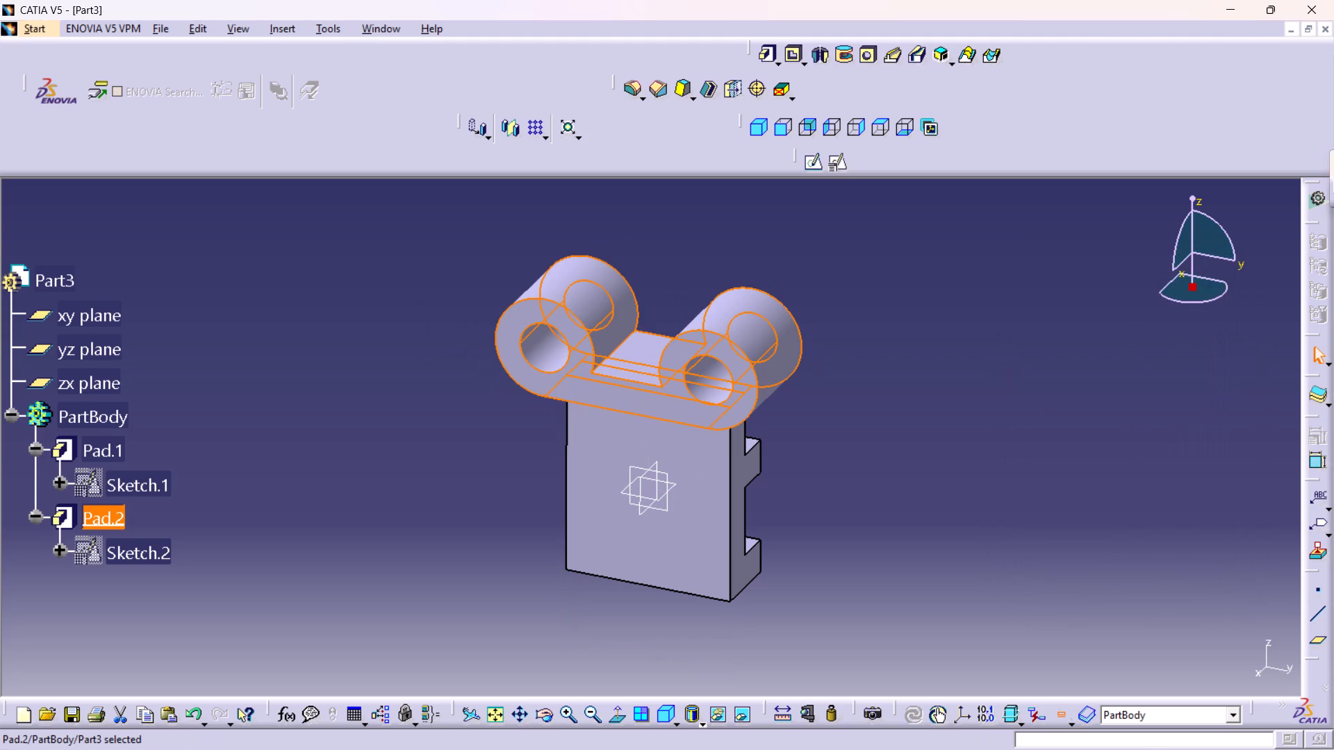
left_click(934, 453)
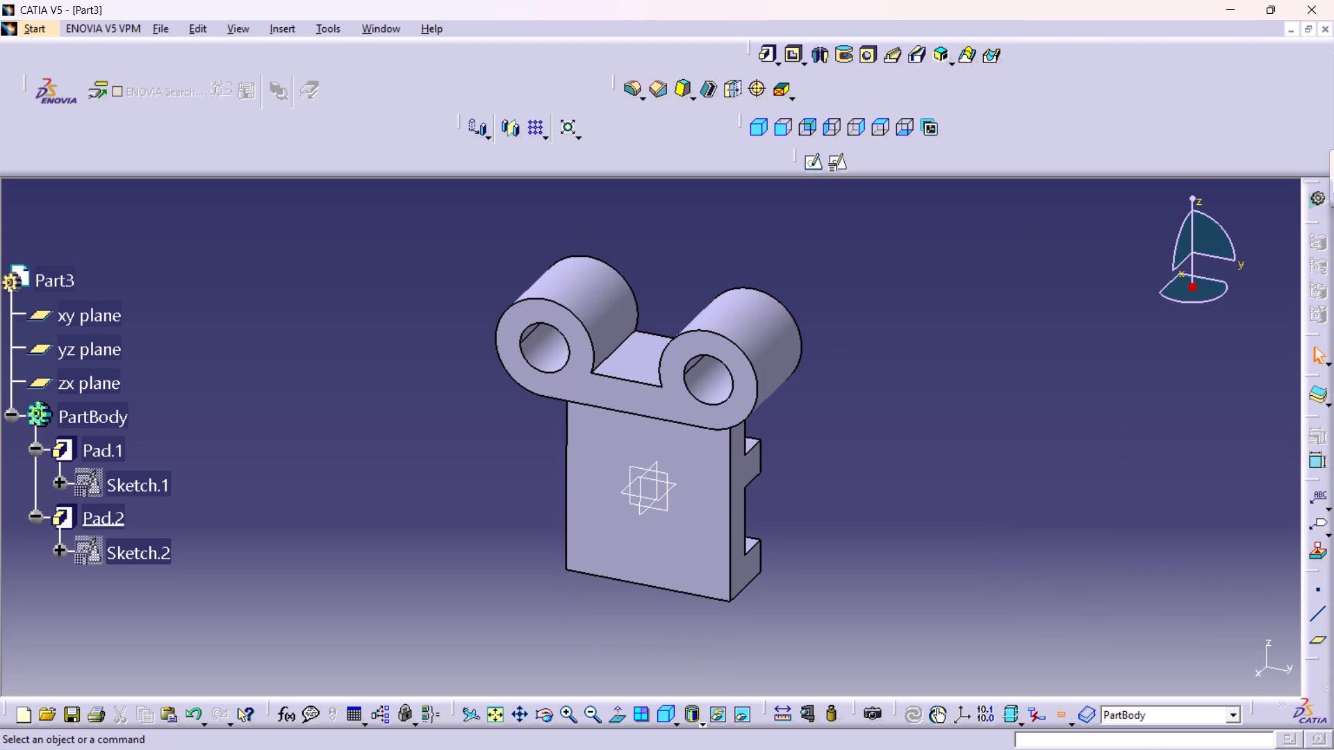
Fillet the two inner edges where the lugs meet the web between them with a 5 mm radius.
left_click(620, 348)
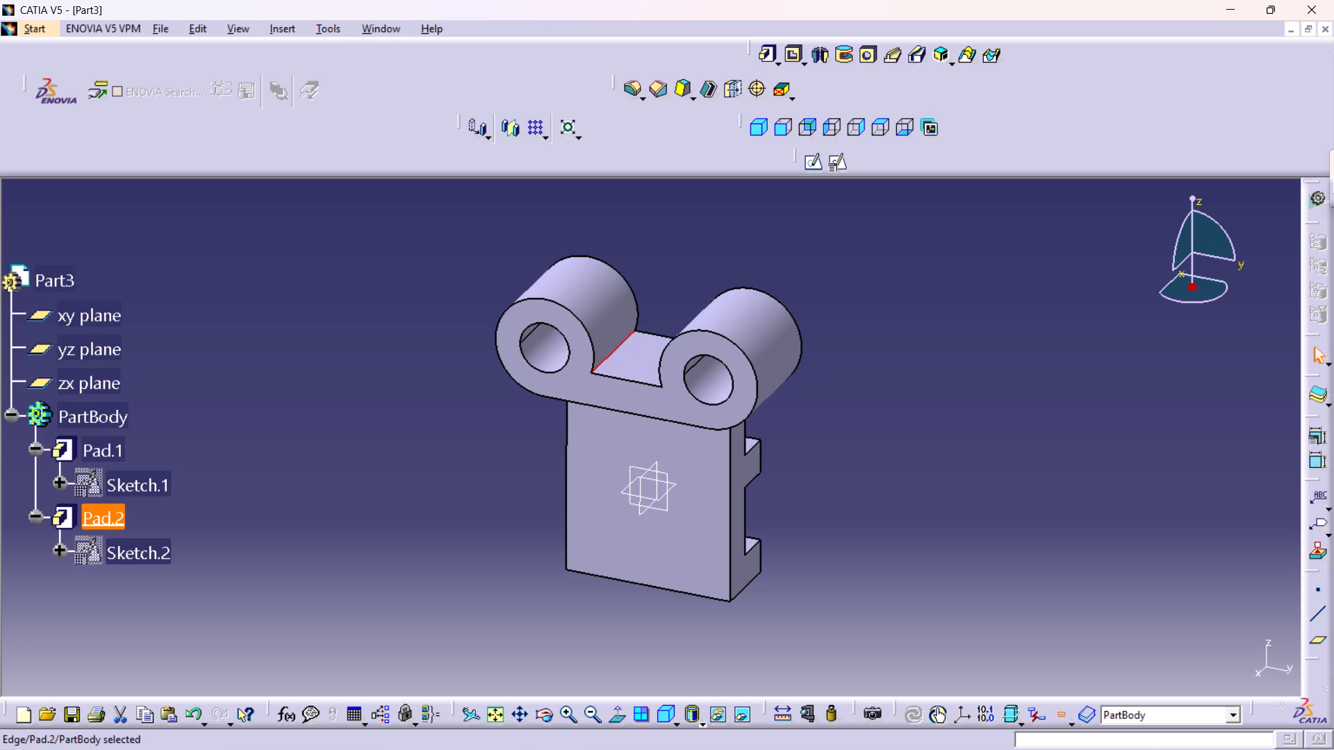
middle_click_drag(468, 399, 533, 424, "shift")
right_click_drag(468, 397, 534, 425, "shift")
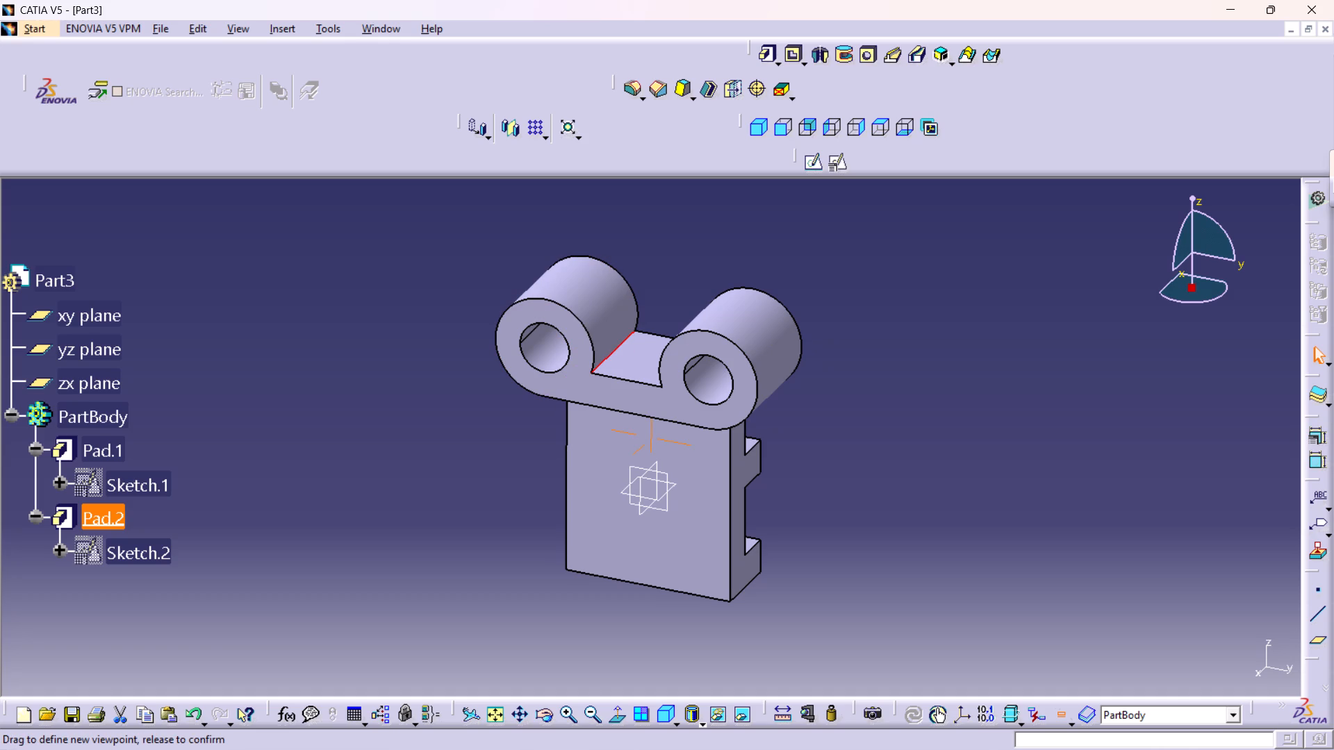
middle_click_drag(533, 424, 577, 446, "shift")
right_click_drag(495, 419, 595, 467, "ctrl")
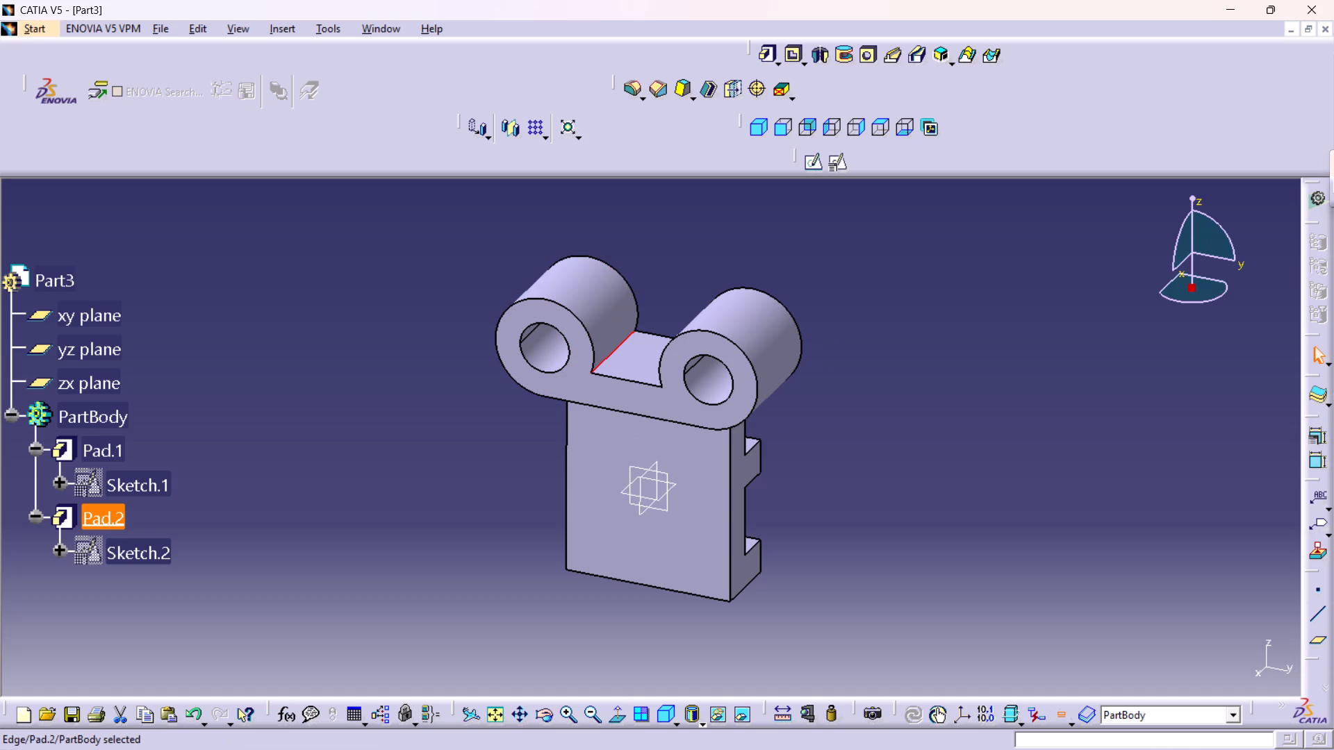
middle_click_drag(492, 425, 619, 468)
right_click_drag(494, 427, 619, 468)
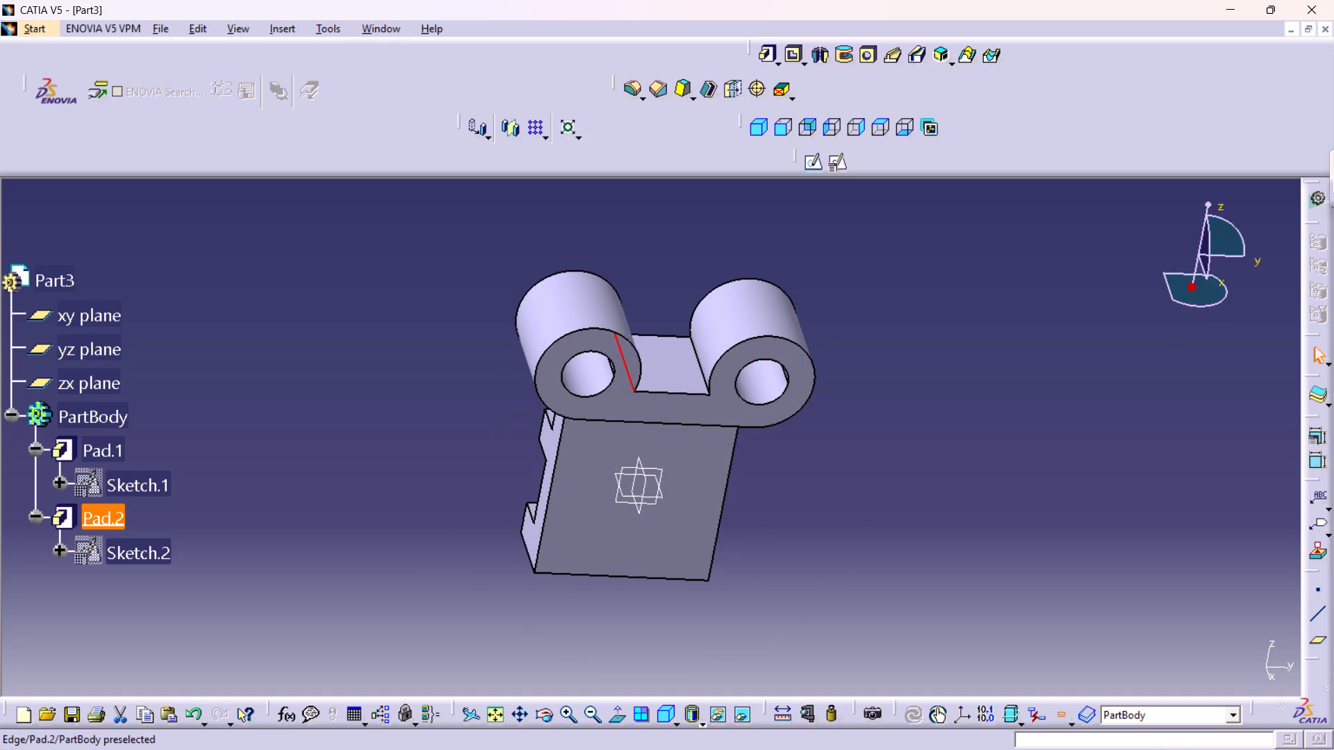
left_click(699, 366, "ctrl")
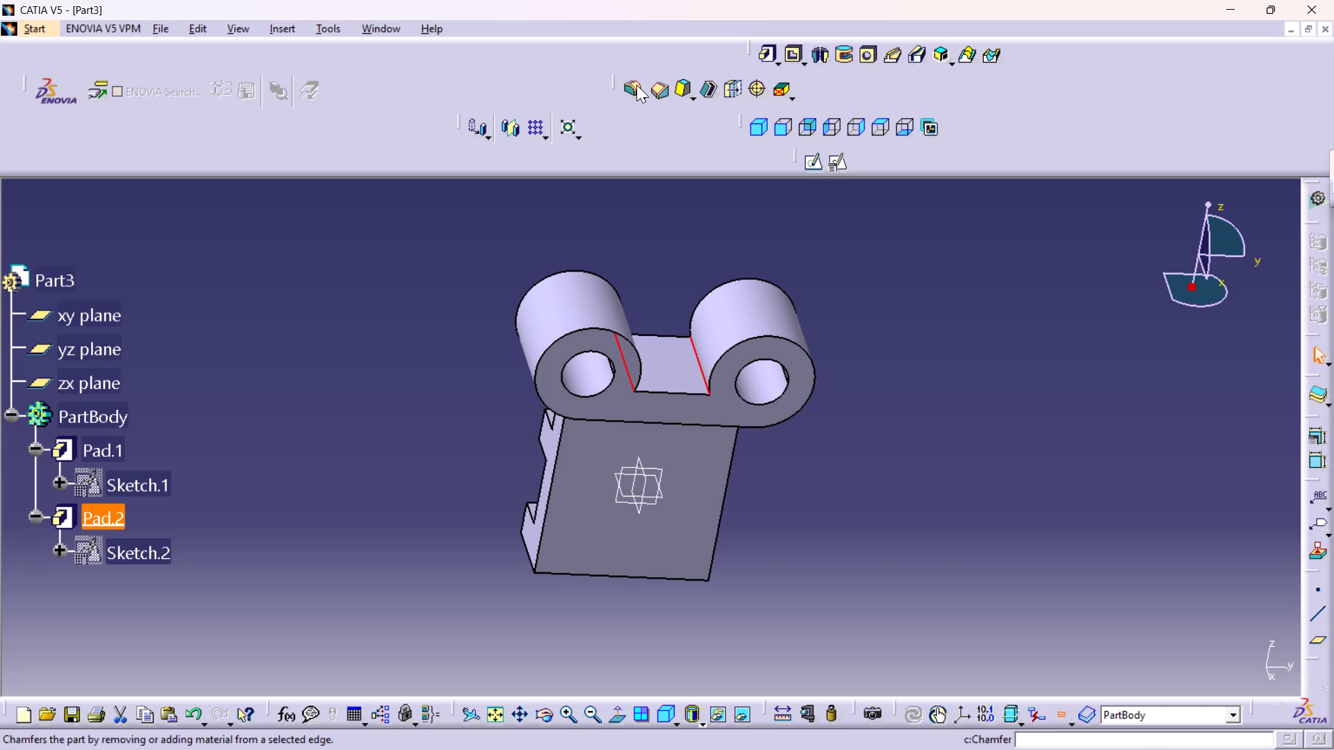
left_click(636, 85)
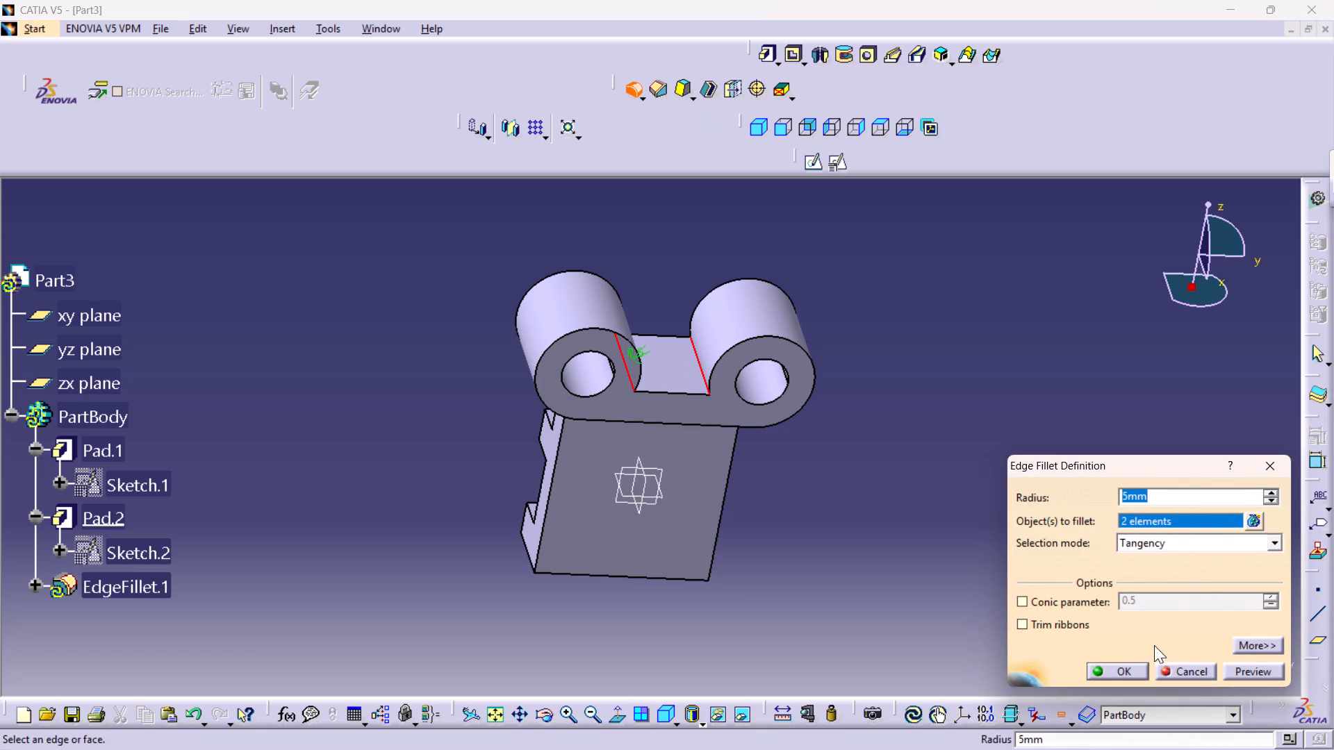
left_click(1237, 673)
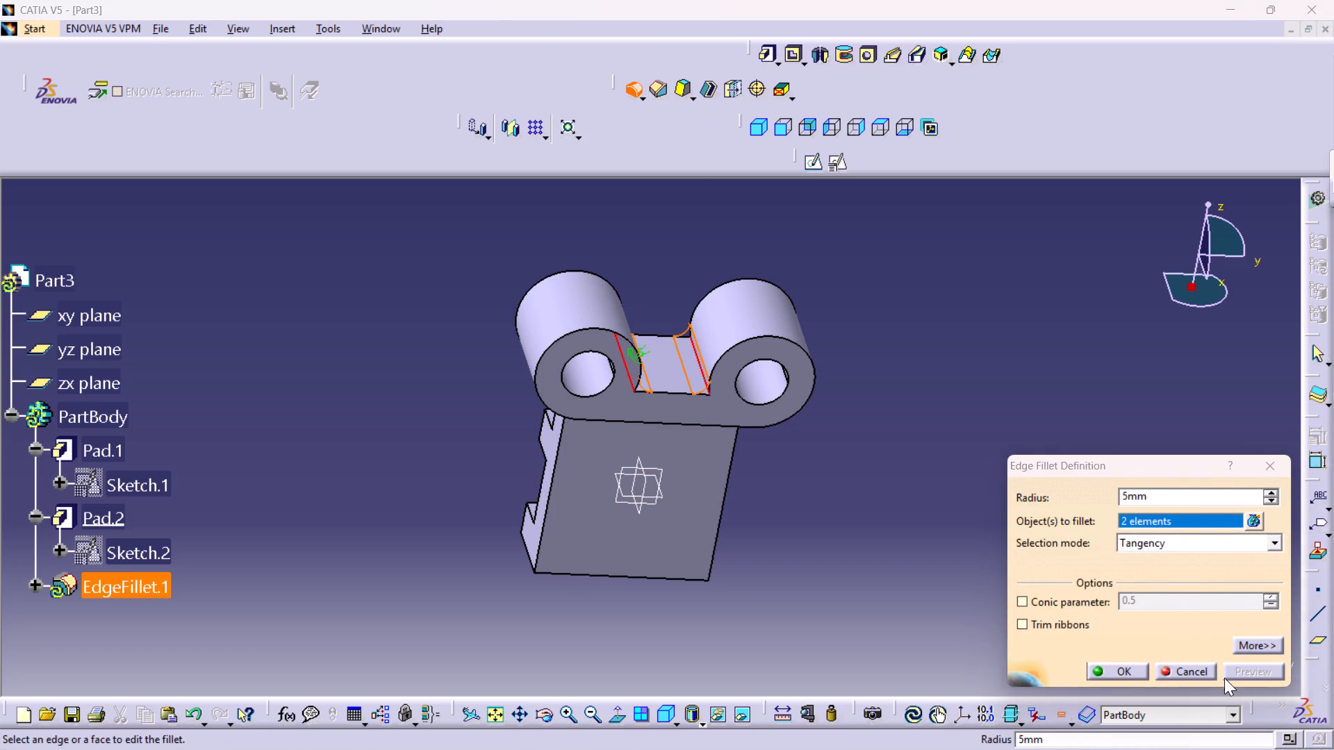
left_click(1131, 671)
left_click(941, 557)
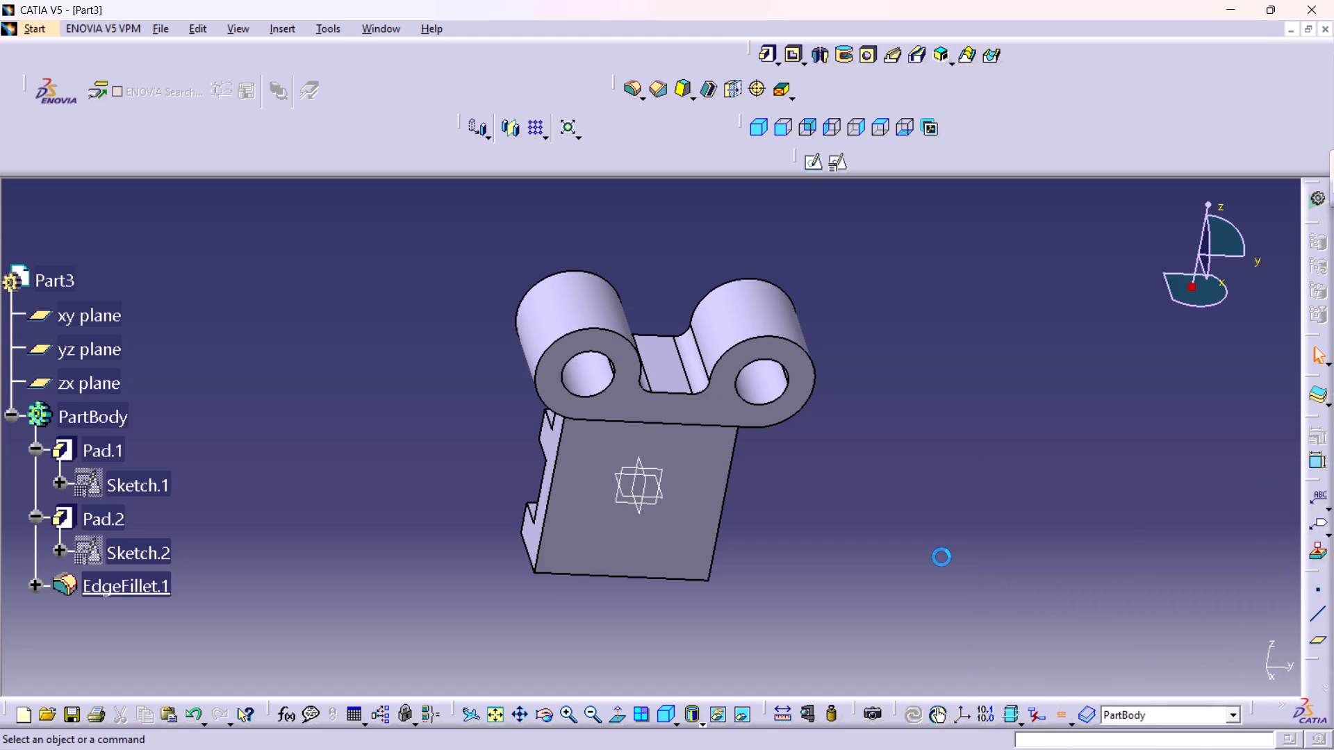
Create a positioned sketch on the lug pad's flat end face on the stepped side, with implicit origin and orientation.
left_click(664, 715)
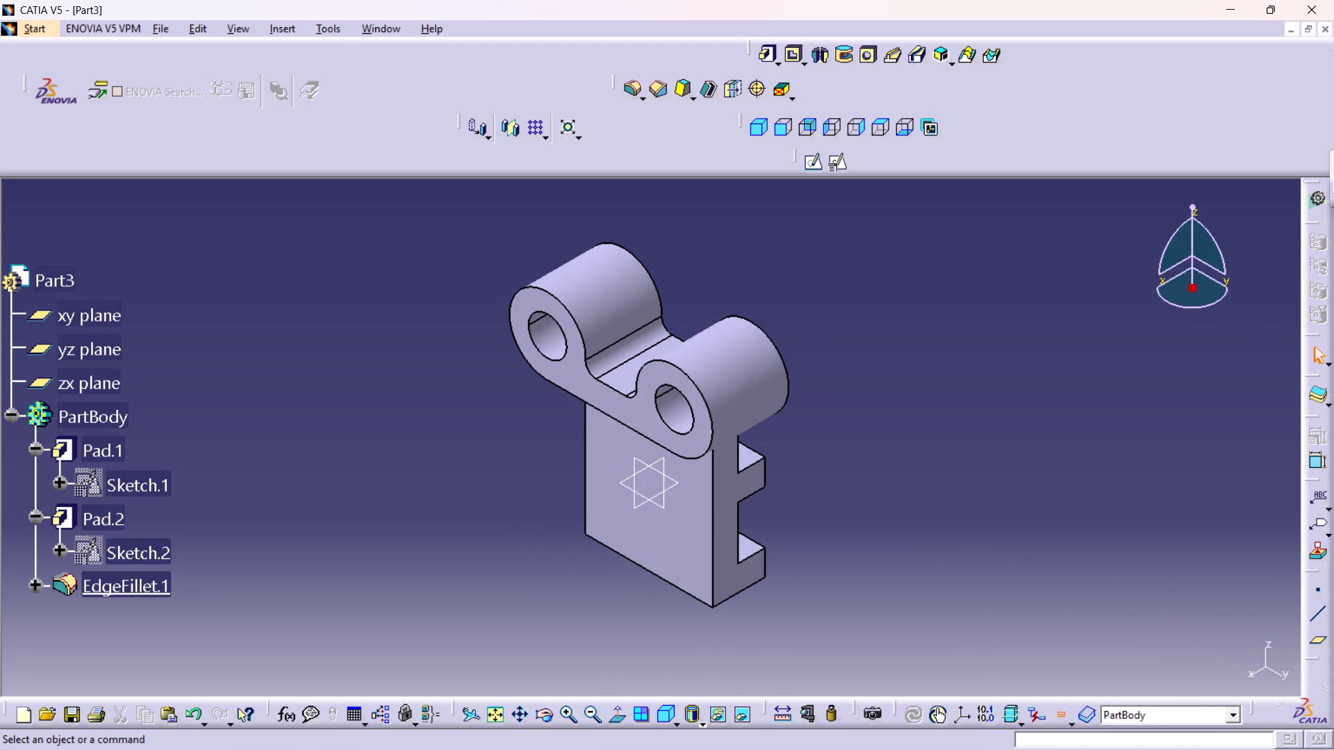
middle_click_drag(840, 499, 725, 510)
right_click_drag(834, 499, 725, 510)
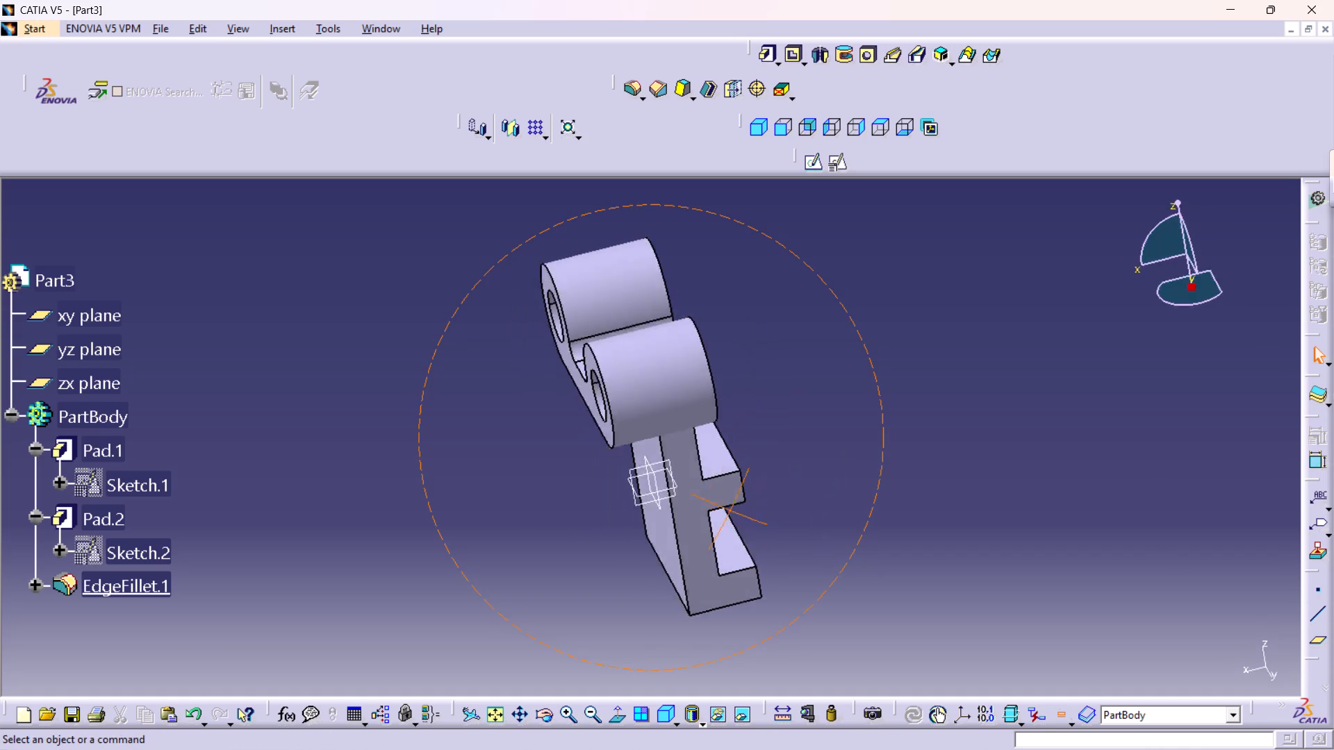
right_click_drag(725, 510, 581, 551)
middle_click_drag(725, 510, 581, 551)
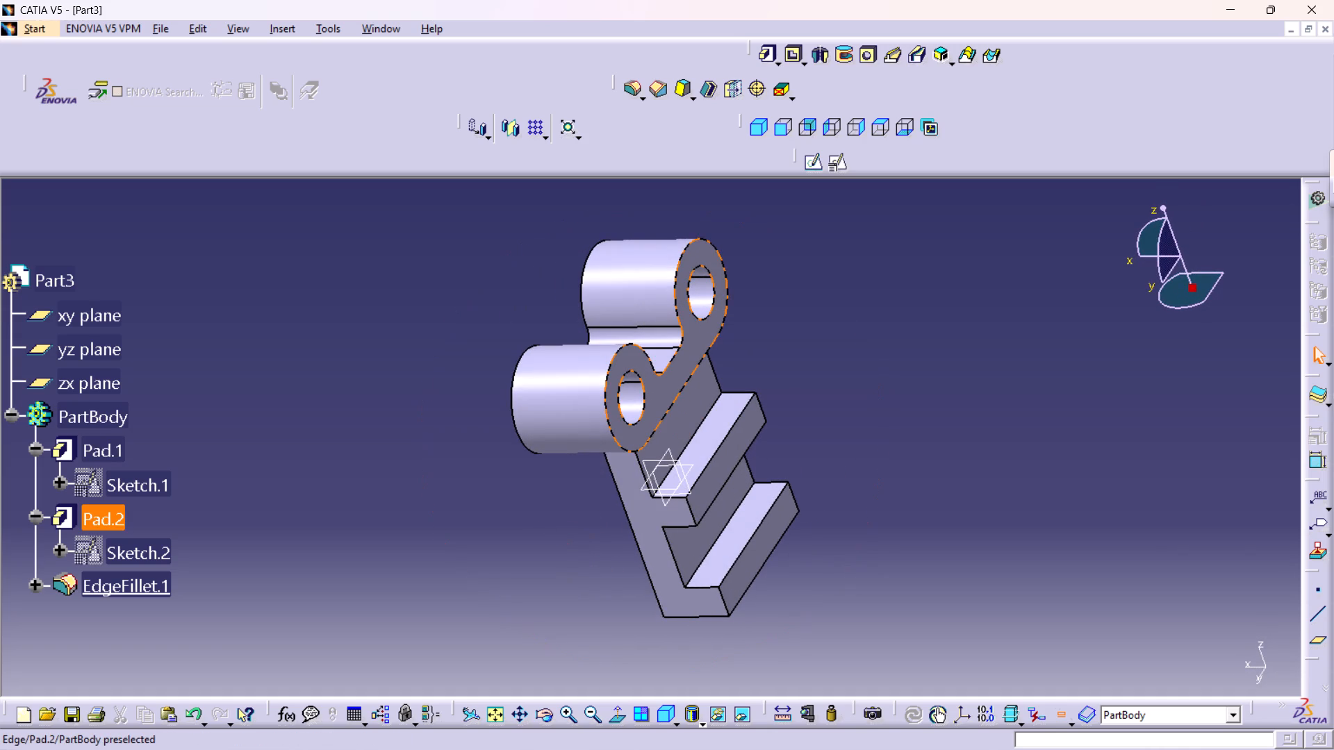
left_click(669, 382)
left_click(834, 158)
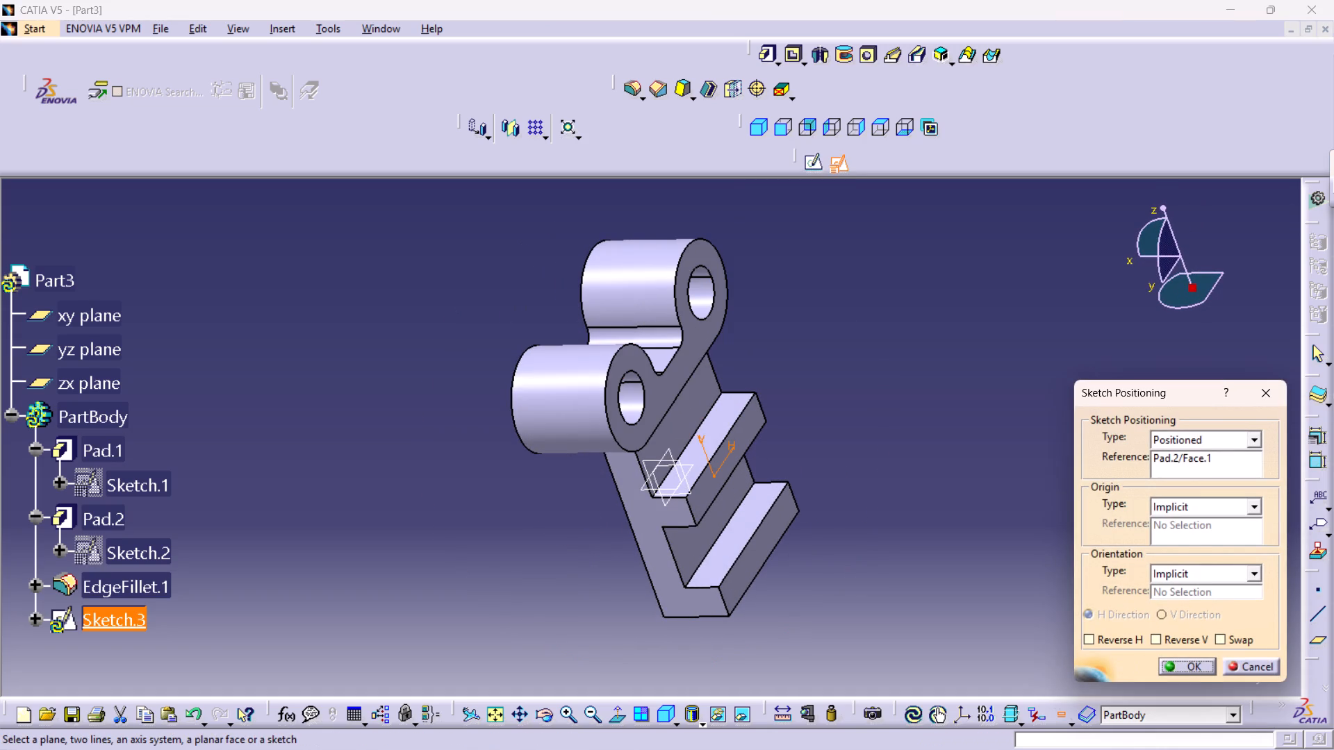
left_click(1135, 640)
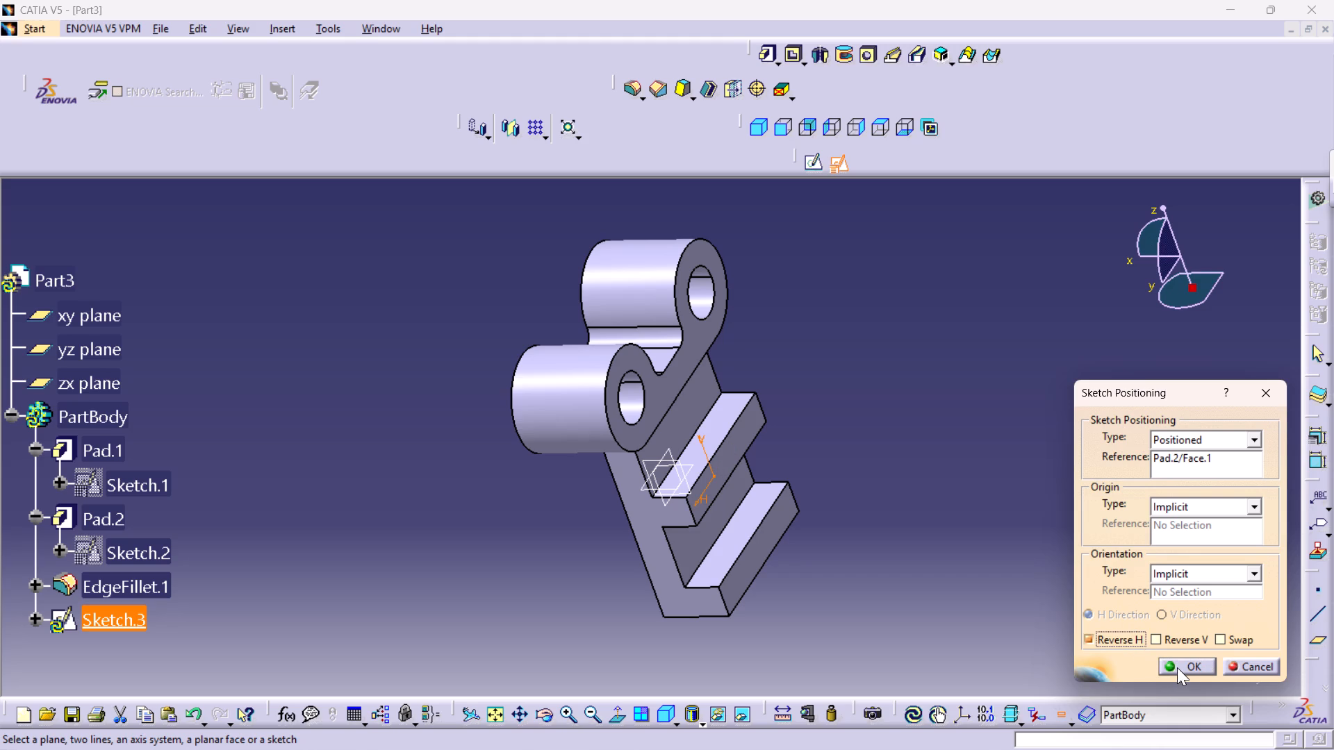
left_click(1085, 642)
left_click(1178, 672)
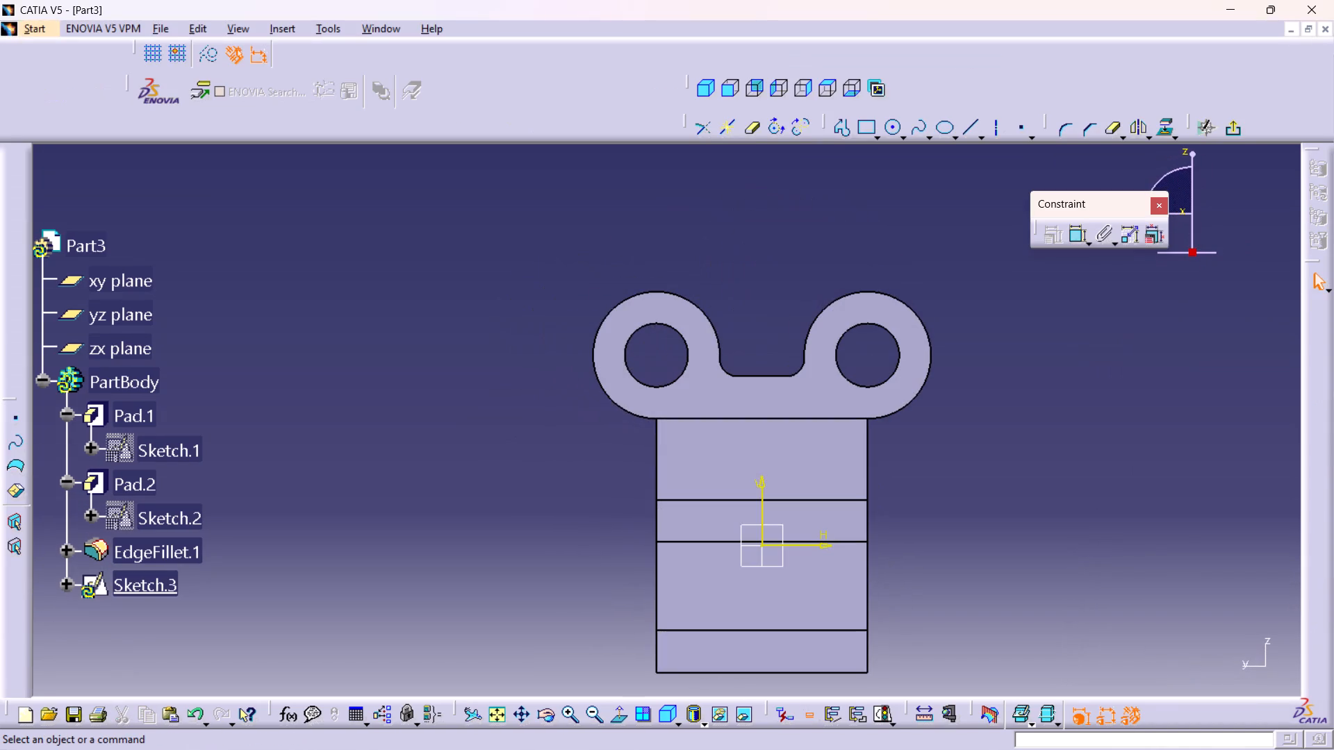
Sketch a horizontal line about 60 mm long just above the two lugs, spanning from one lug's top to the other's.
middle_click_drag(1042, 484, 1041, 534)
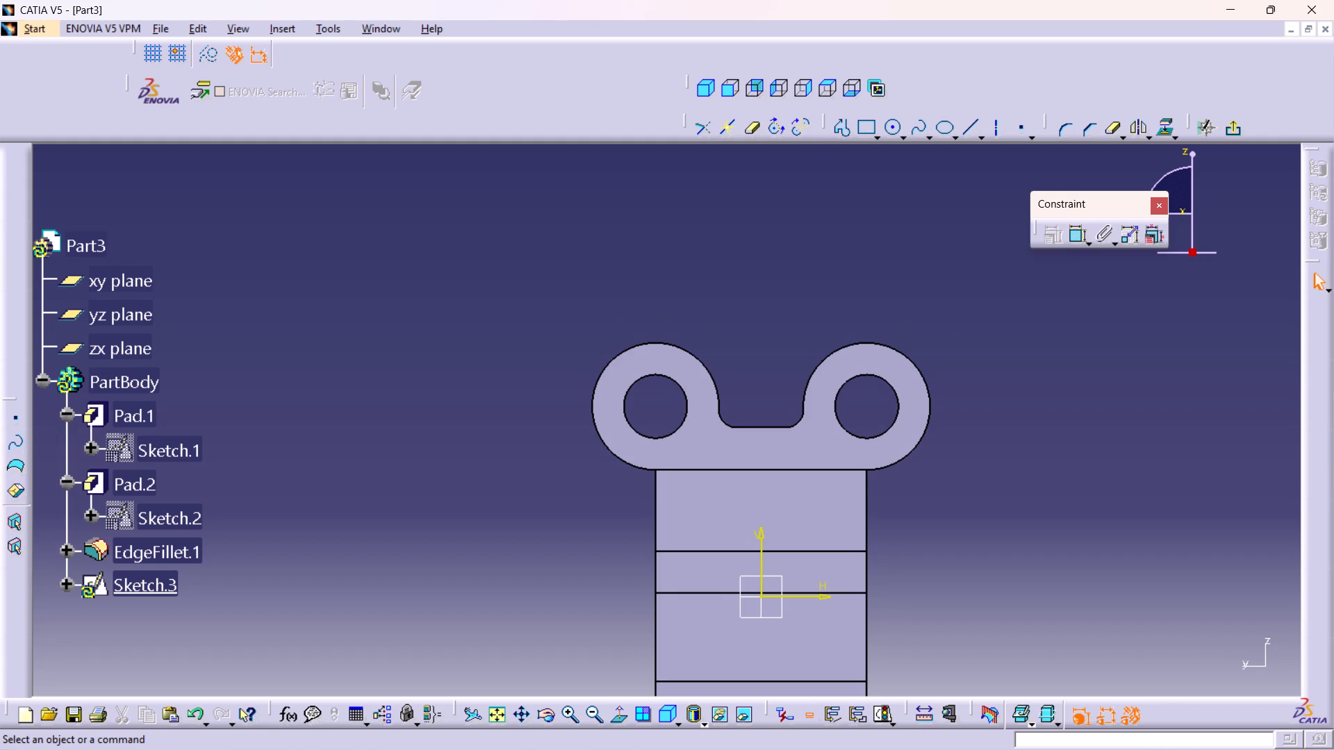
double_click(916, 127)
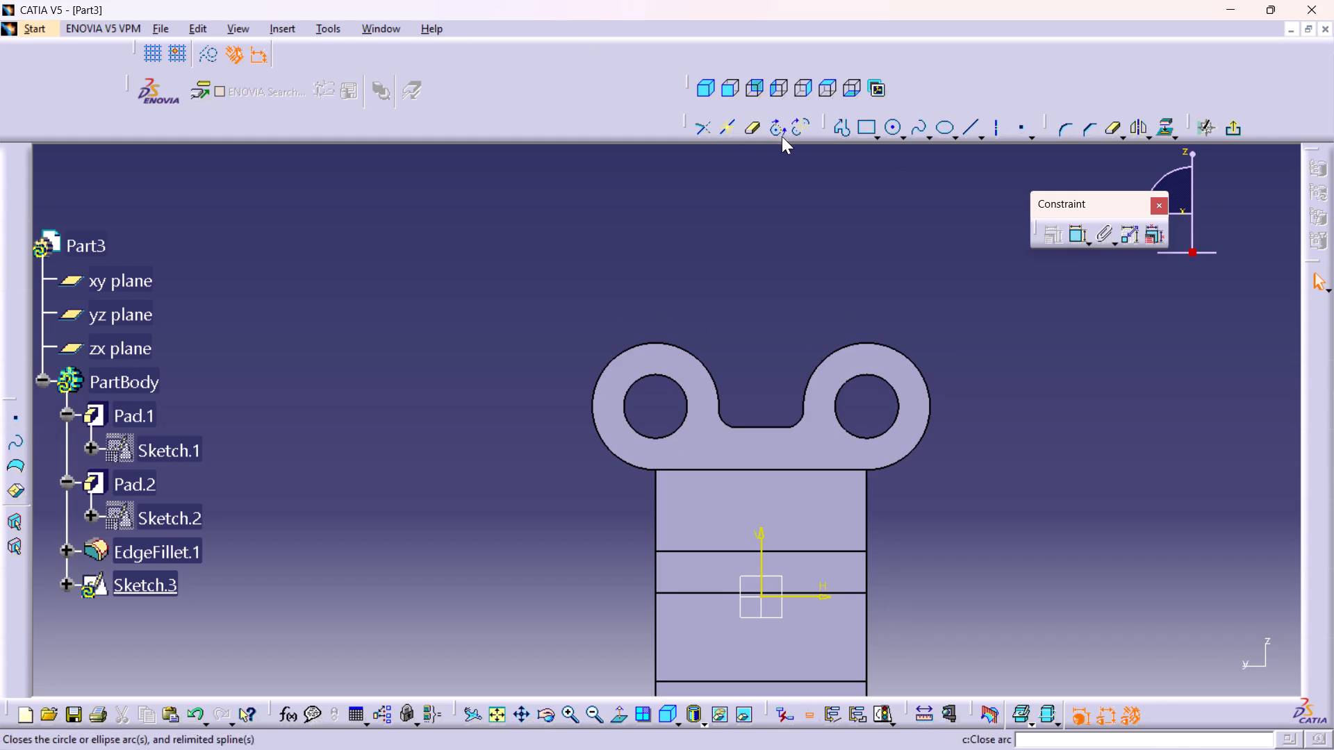
double_click(837, 132)
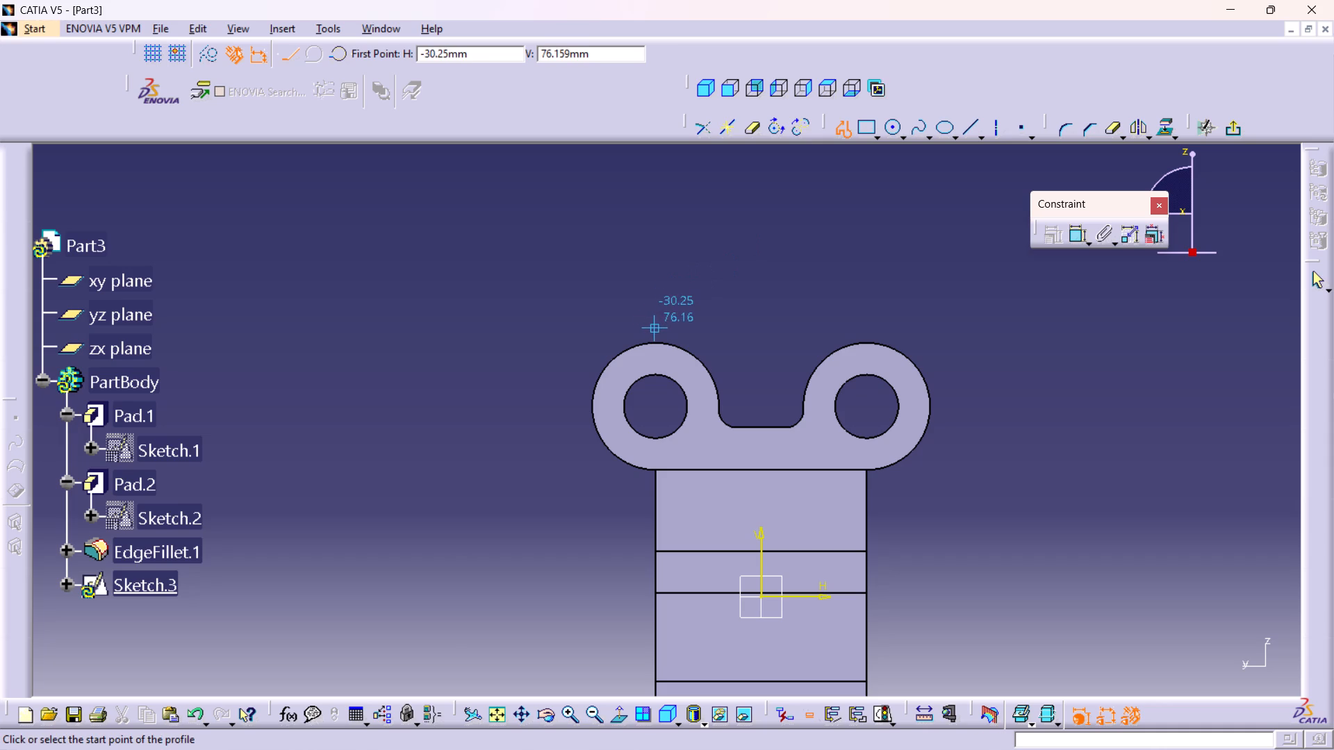
left_click(650, 328)
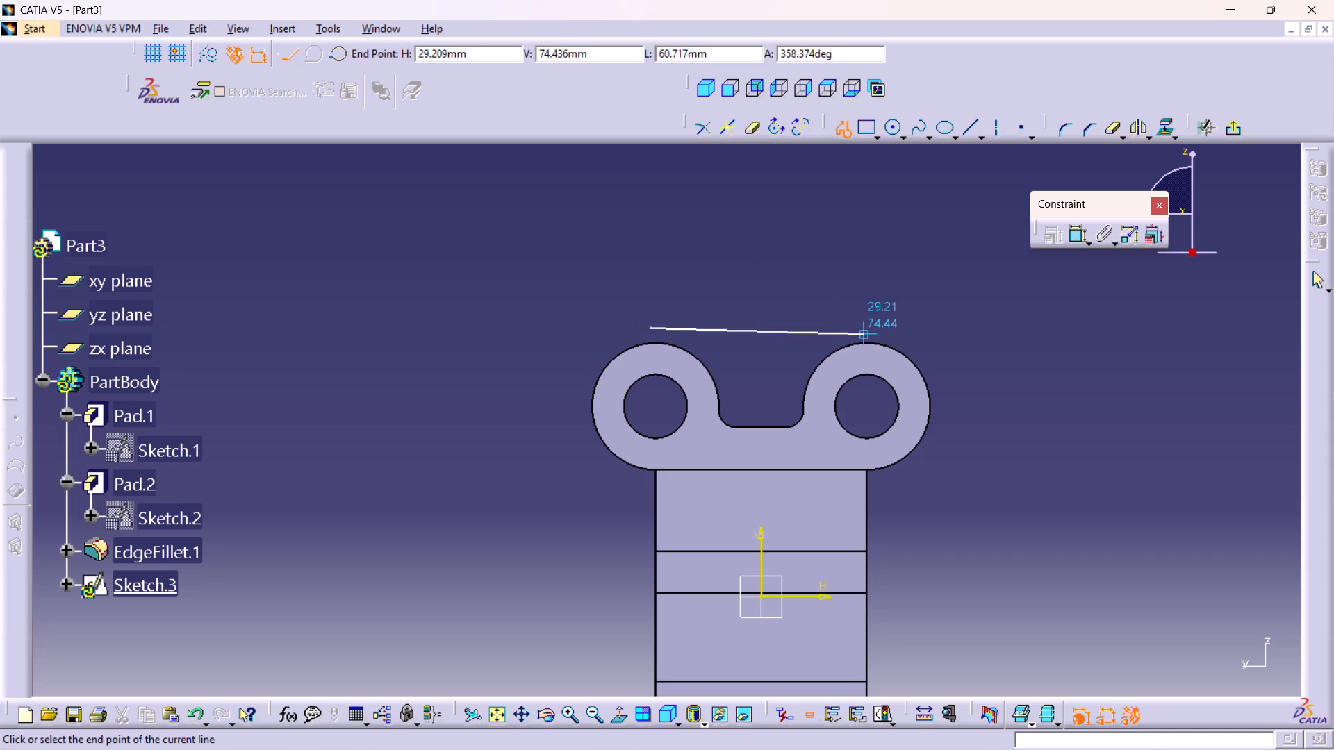
left_click(864, 328)
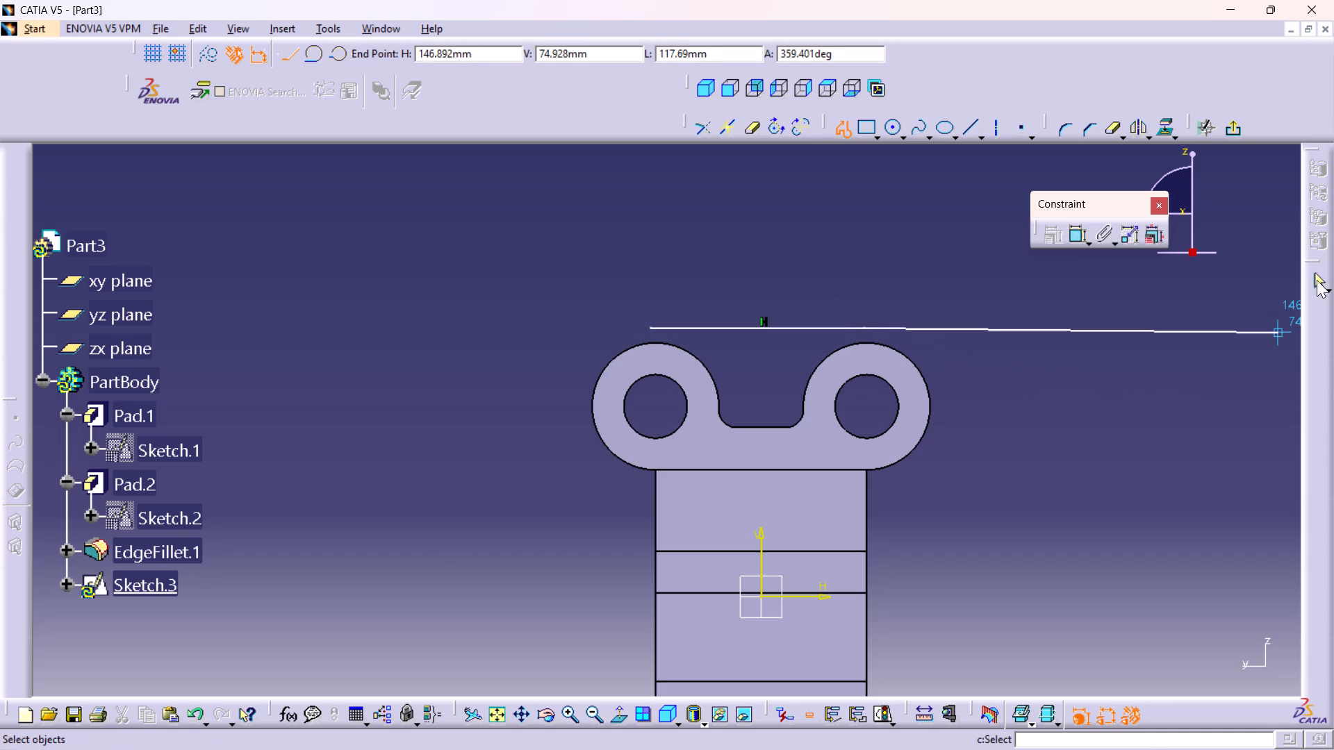
left_click(1317, 281)
left_click(969, 487)
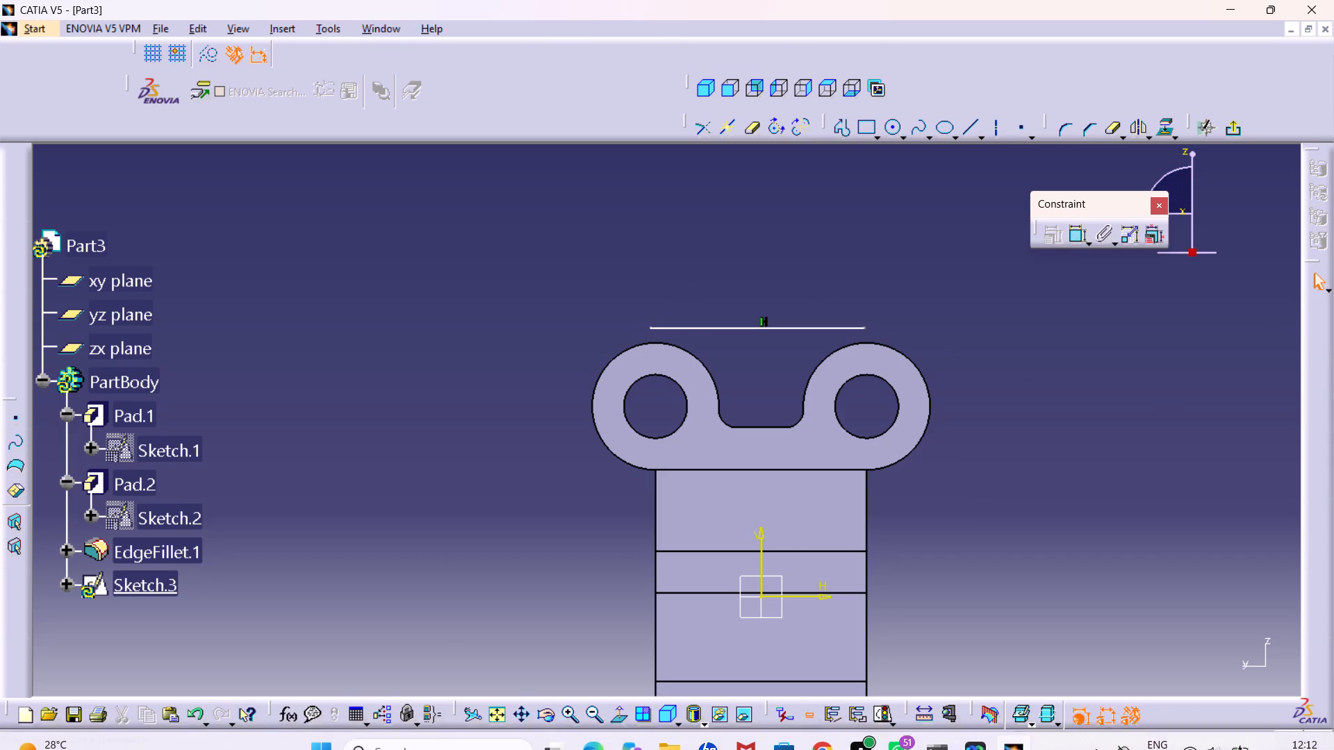
Add a coincidence constraint between the line's right endpoint and the right-hand lug's outer arc.
double_click(1078, 229)
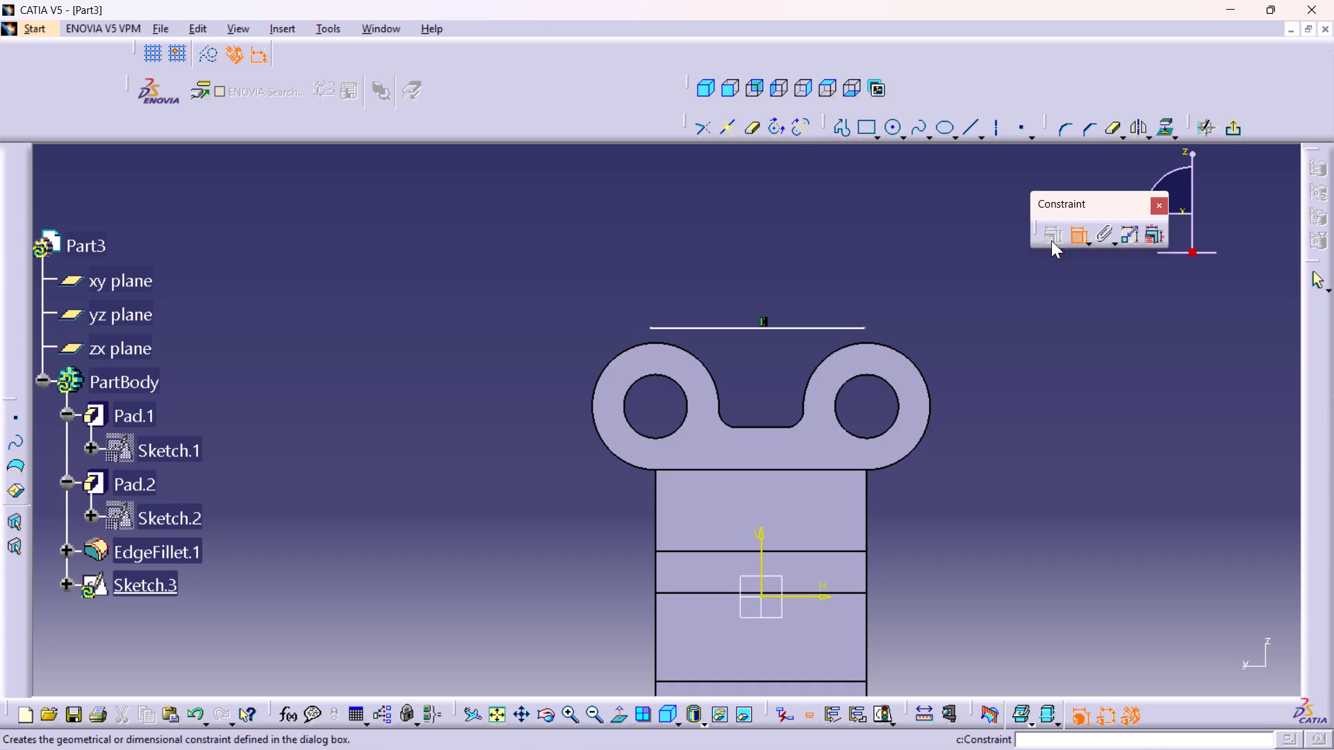
left_click(862, 327)
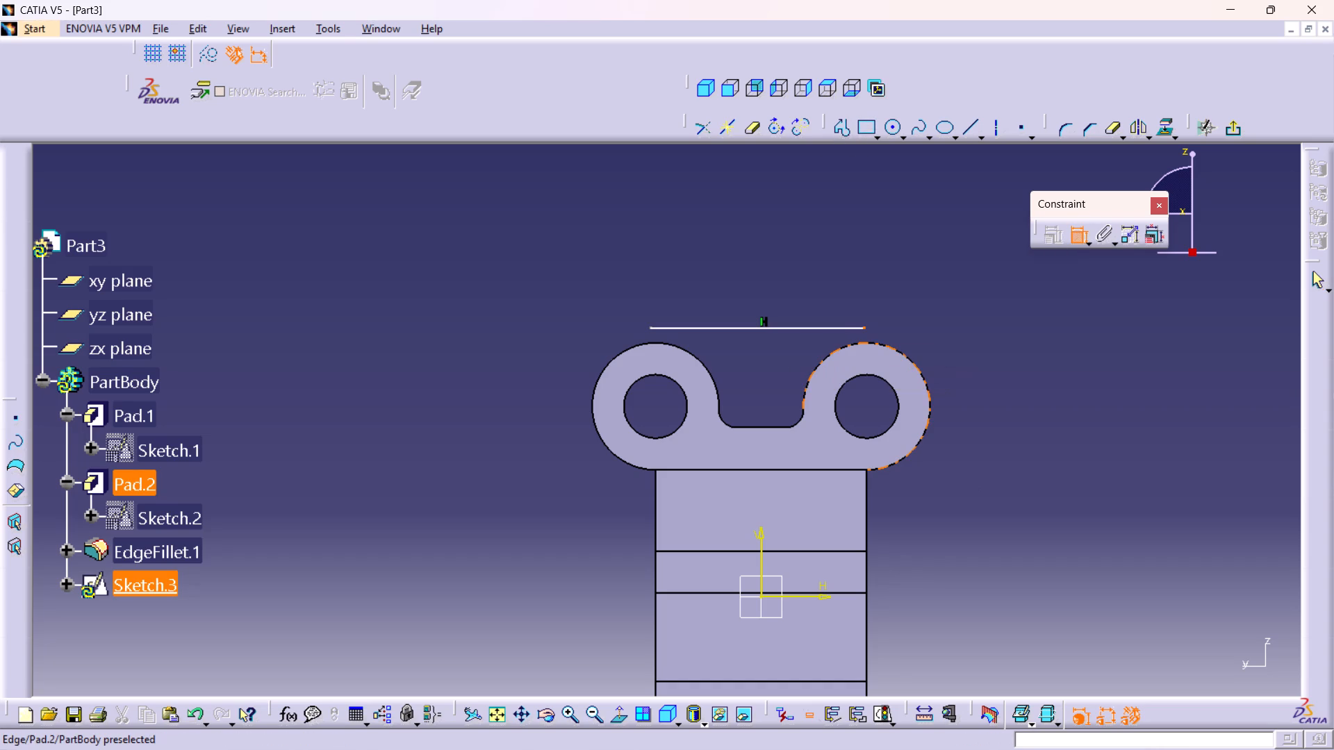
left_click(892, 347)
right_click(985, 324)
left_click(1026, 470)
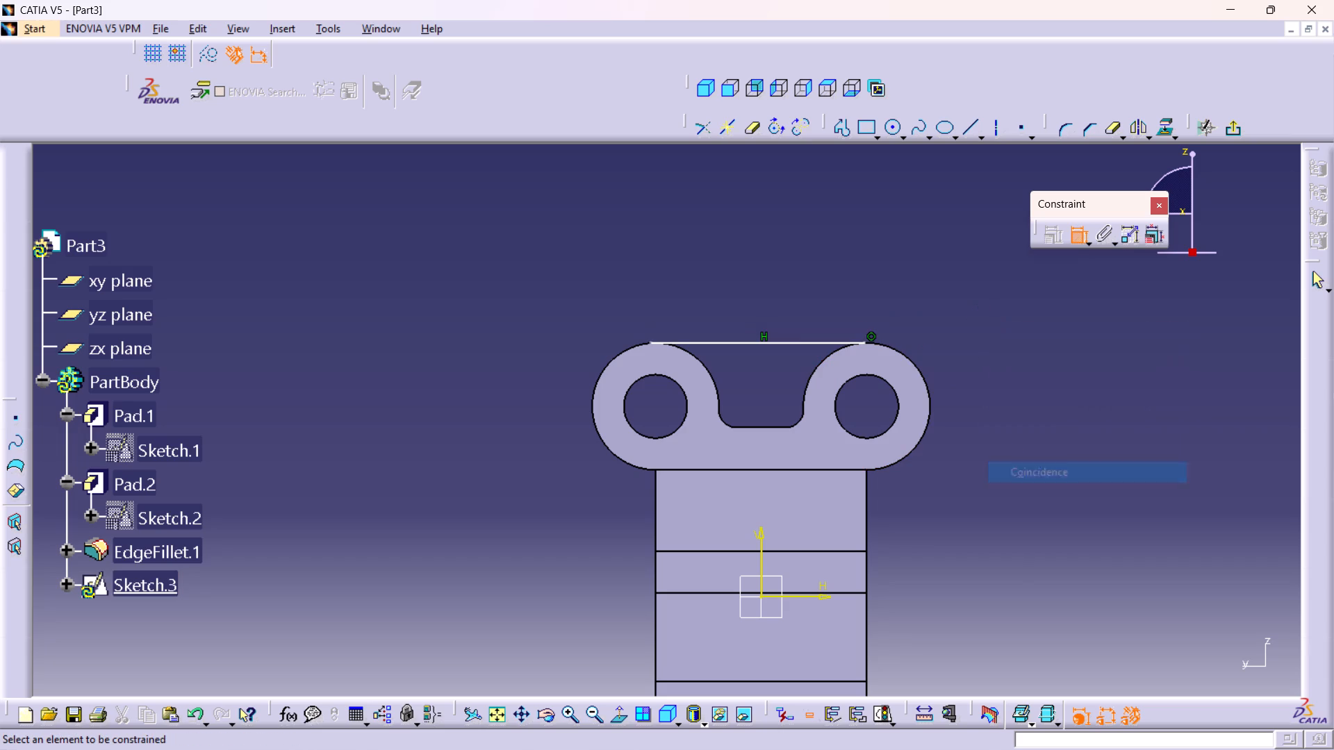
Add a coincidence constraint between the line's left endpoint and the left-hand lug's outer arc.
middle_click_drag(639, 337, 600, 181)
right_click(641, 337)
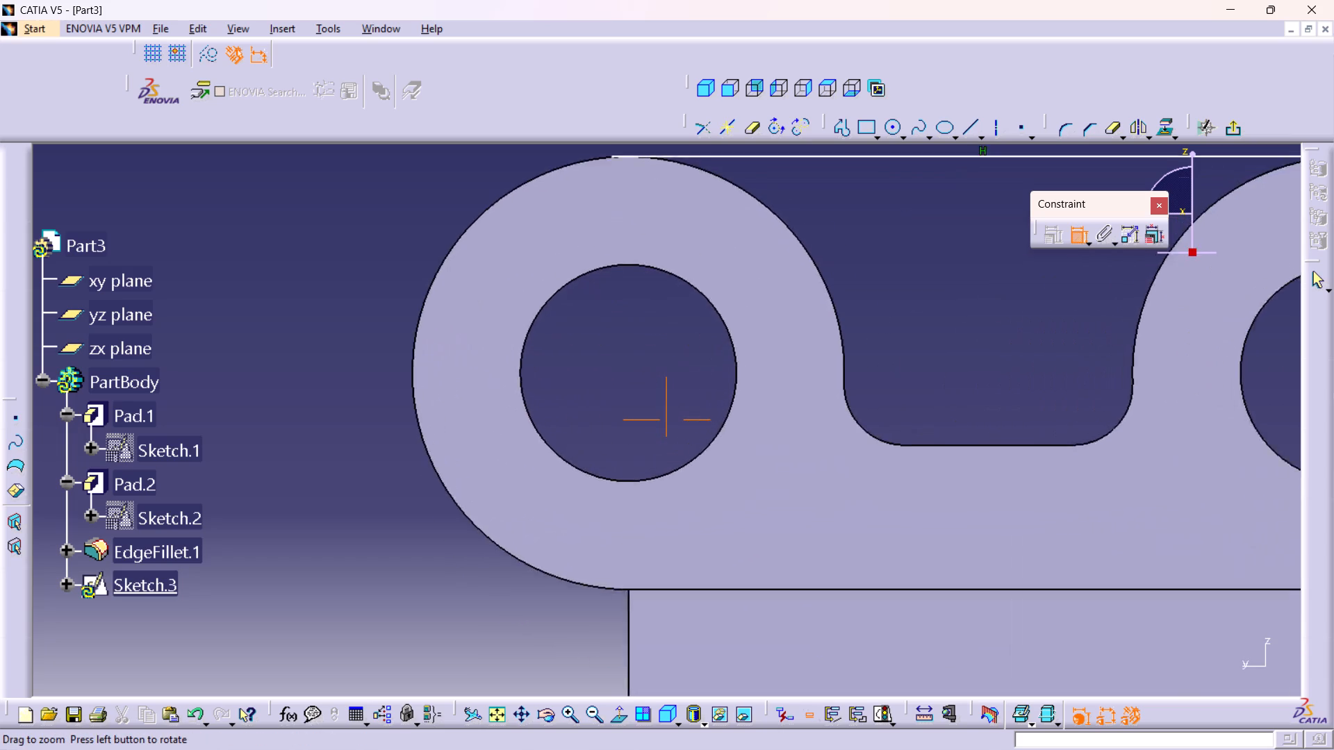
middle_click_drag(600, 181, 595, 167)
middle_click_drag(646, 294, 707, 624)
middle_click_drag(682, 481, 675, 442)
right_click(682, 481)
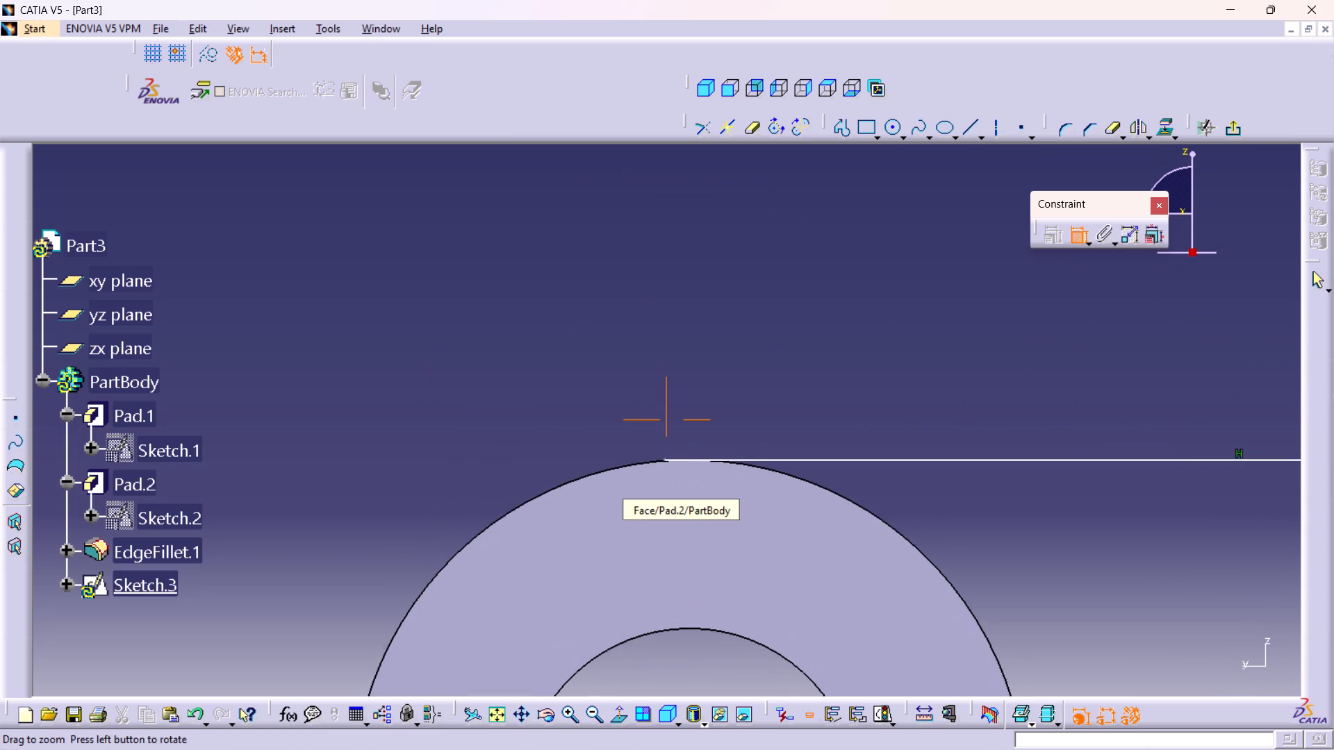
middle_click_drag(675, 442, 675, 440)
left_click(666, 456)
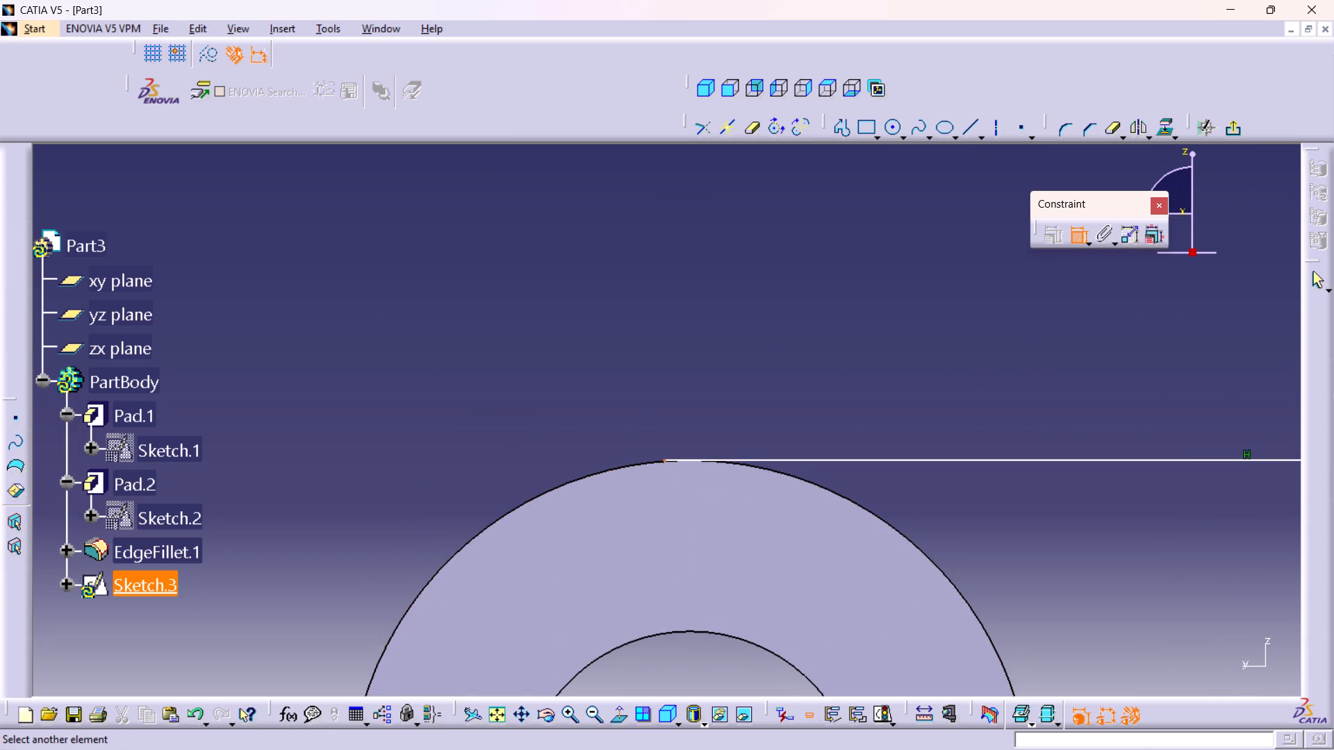
left_click(627, 469)
right_click(461, 491)
left_click(516, 641)
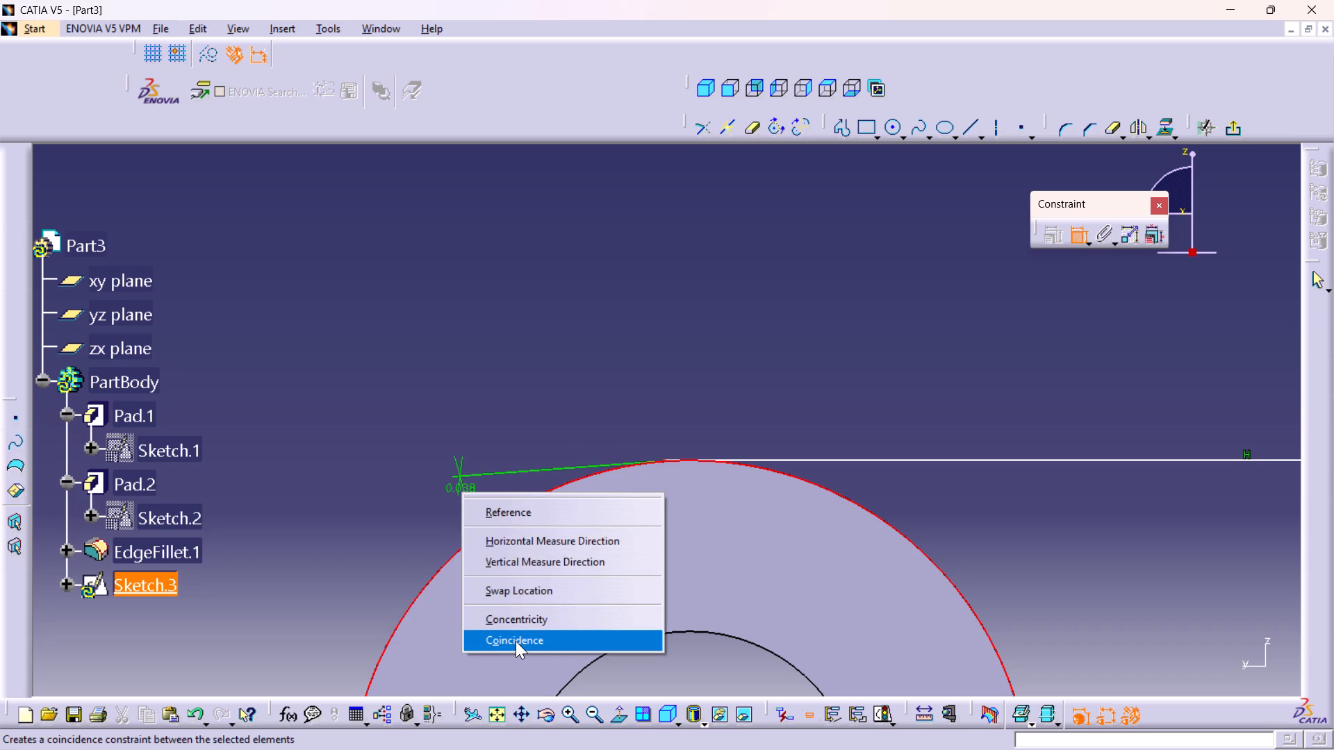
Add a tangency constraint between the horizontal line and the left-hand lug's outer arc.
left_click(840, 460)
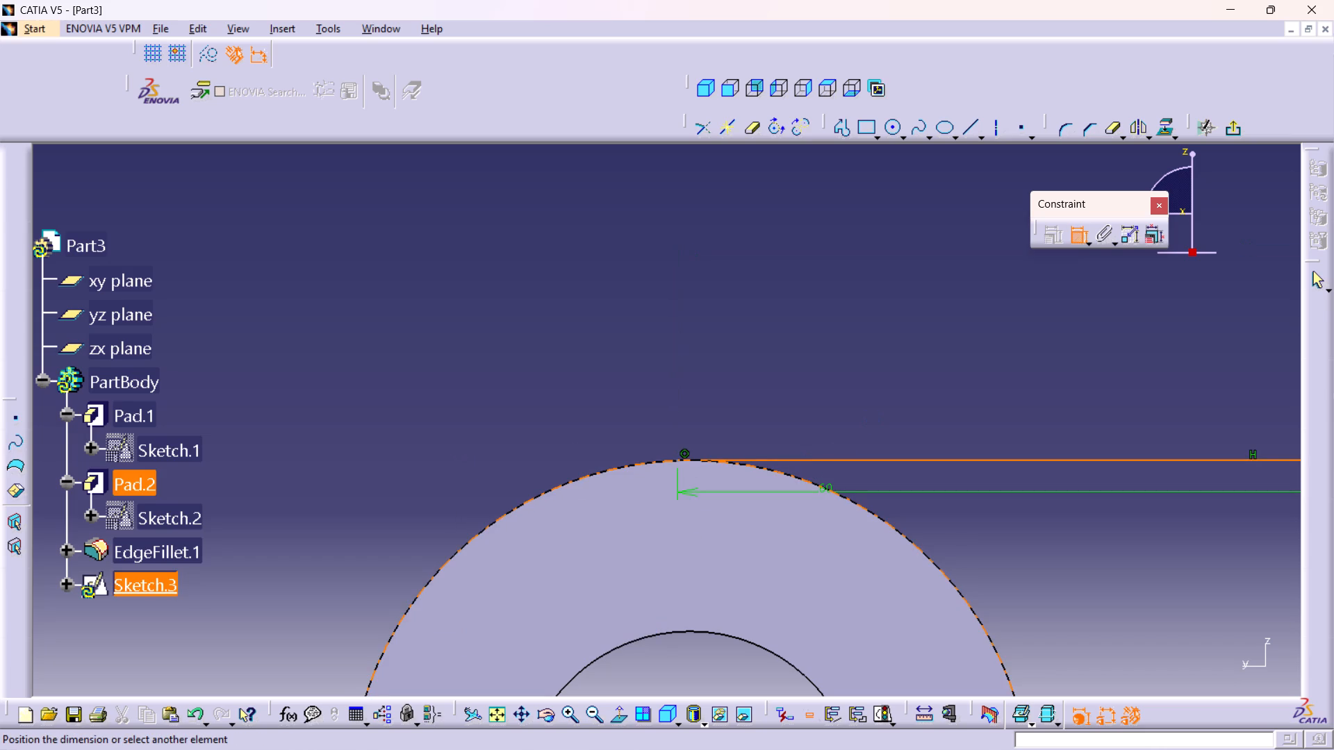
left_click(826, 491)
right_click(470, 483)
left_click(518, 567)
Add a tangency constraint between the horizontal line and the right-hand lug's outer arc.
middle_click_drag(1288, 544, 497, 485)
middle_click_drag(777, 430, 668, 462)
left_click(789, 431)
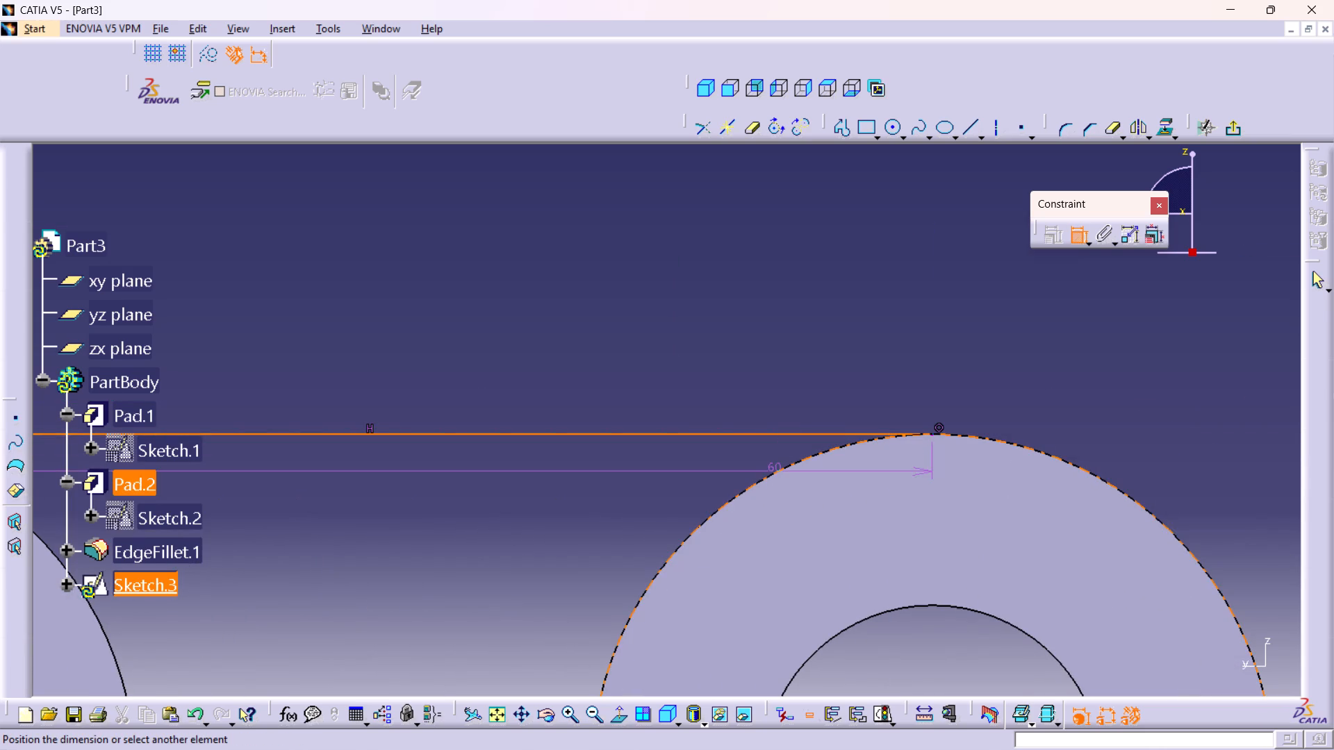
left_click(776, 474)
right_click(1055, 421)
left_click(1114, 494)
middle_click_drag(1089, 422, 1102, 554)
right_click(1089, 422)
middle_click_drag(1026, 467, 1069, 488)
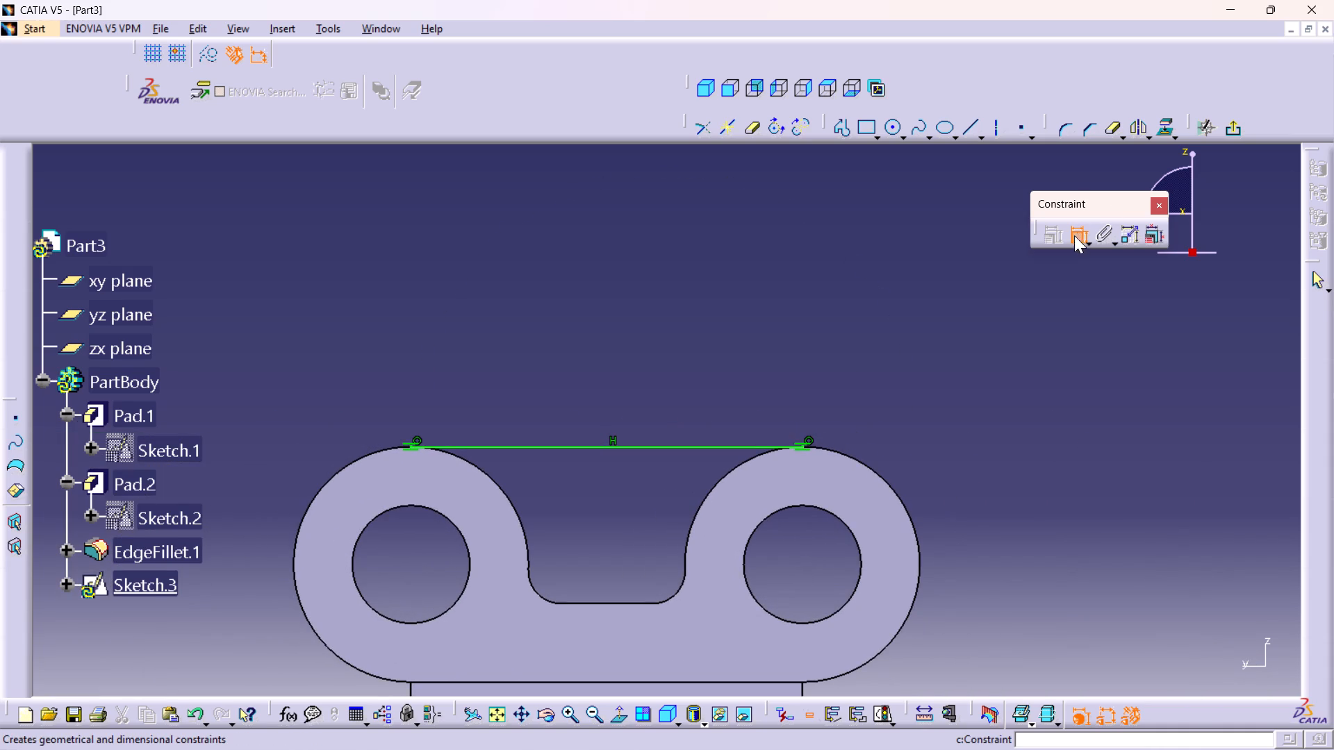
middle_click_drag(1023, 385, 1028, 367)
left_click(1076, 241)
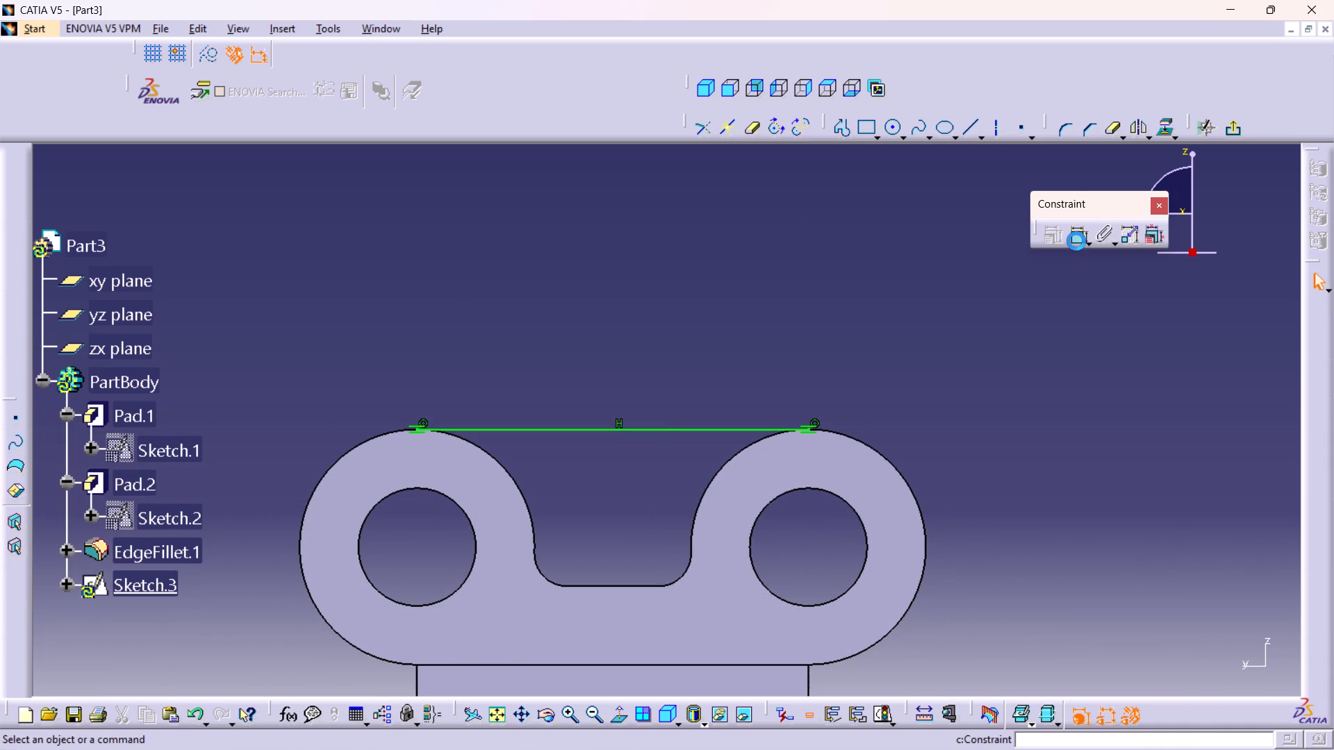
Project both lugs' outer arcs, the flat edge between them and its two fillet edges onto the sketch plane.
left_click(709, 487)
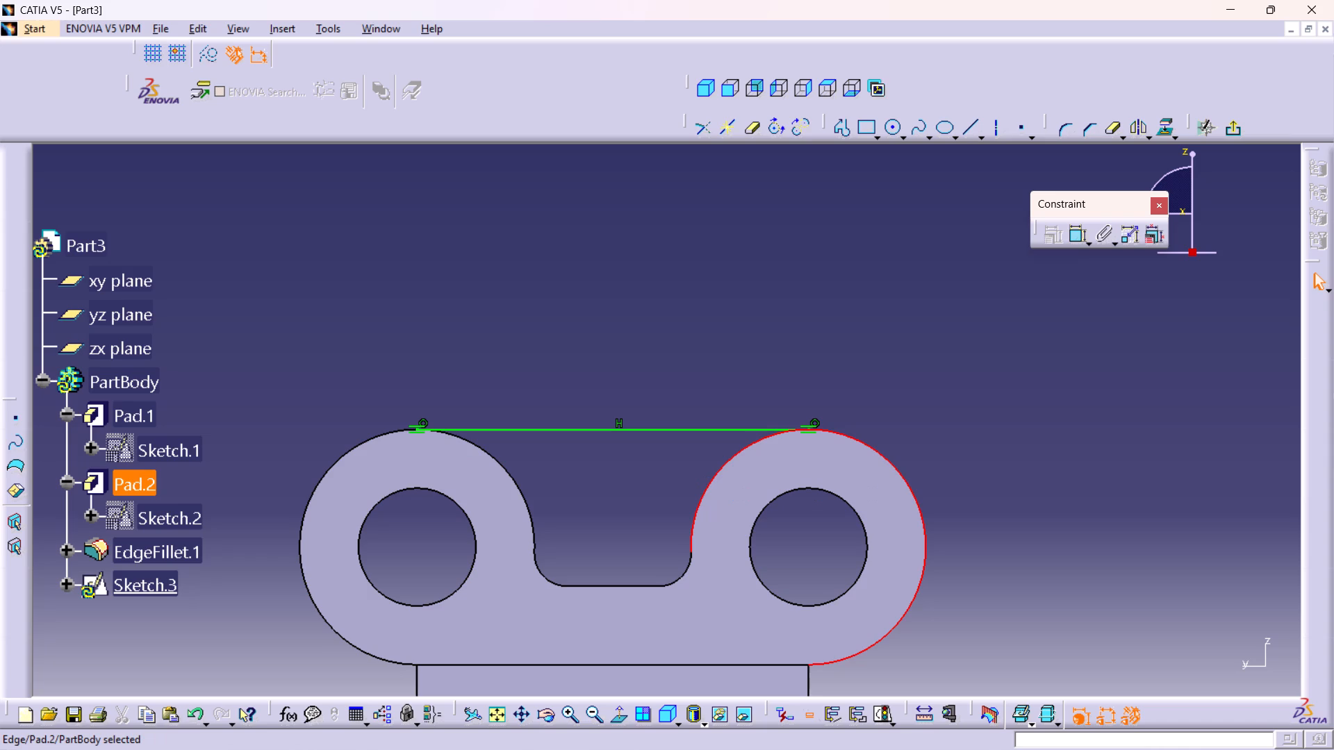
left_click(635, 585, "ctrl")
left_click(678, 578, "ctrl")
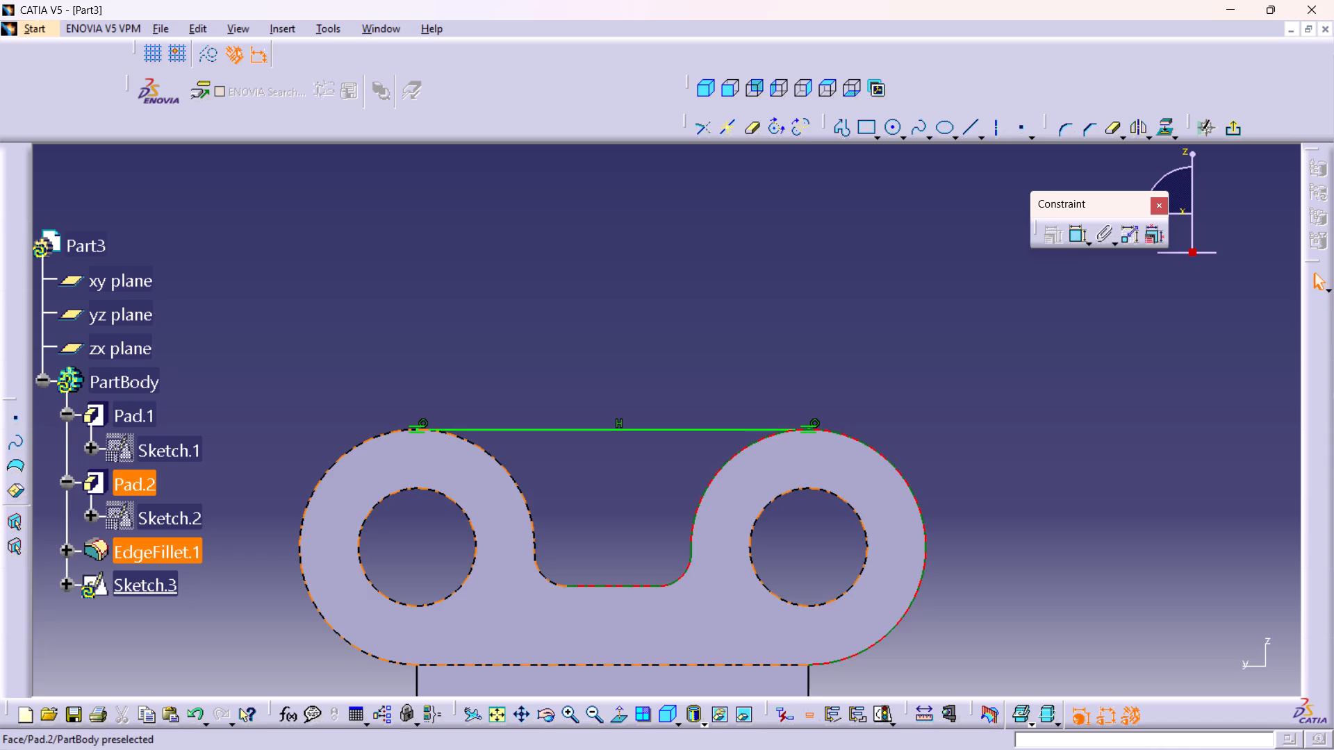
left_click(532, 535, "ctrl")
left_click(544, 574, "ctrl")
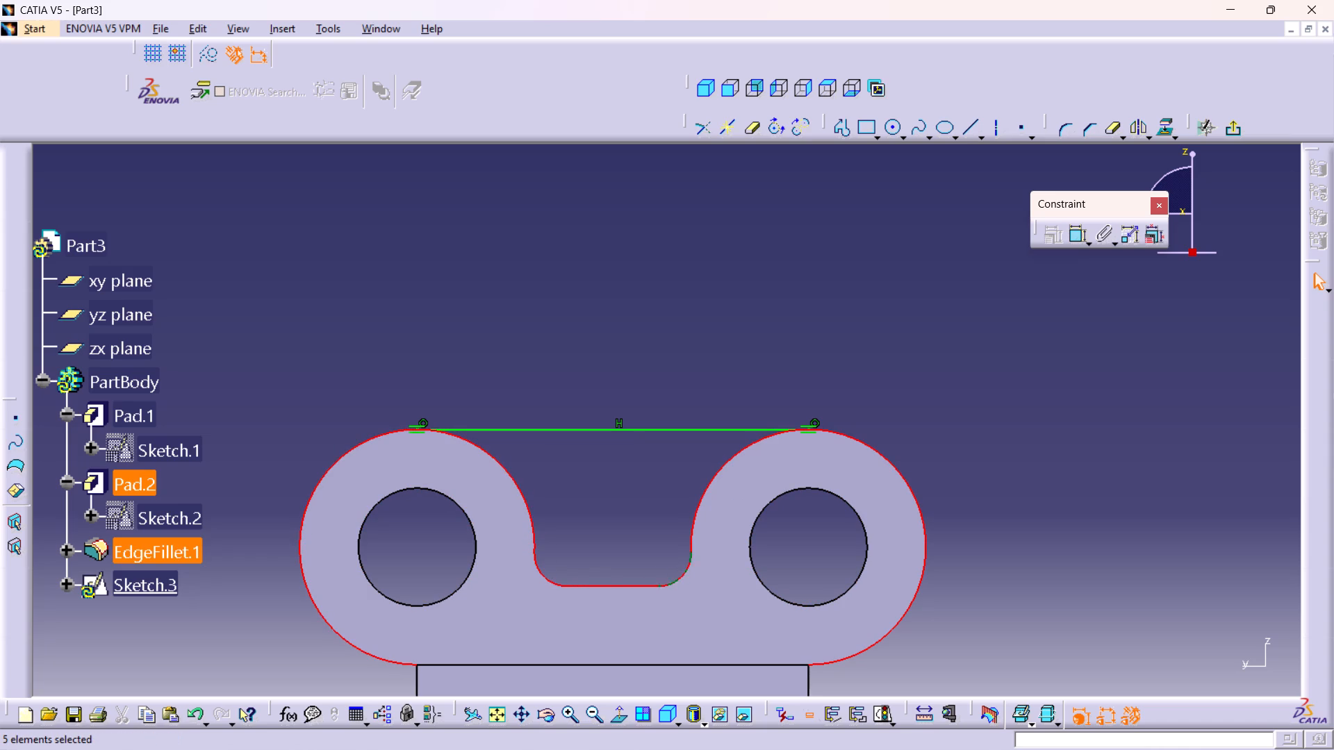
left_click(1164, 125)
left_click(1061, 378)
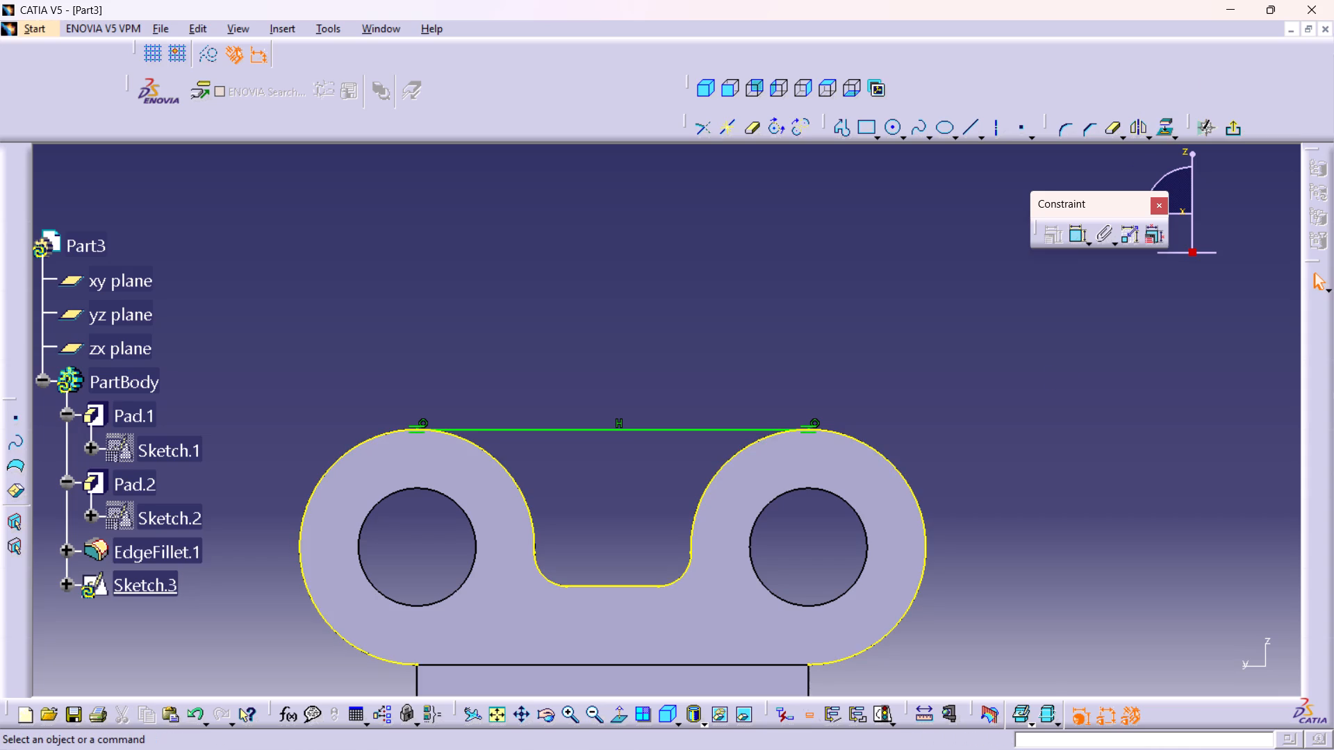
Quick-trim the outer portions of the two projected lug arcs, leaving the closed profile between the lugs beneath the horizontal line.
double_click(1114, 127)
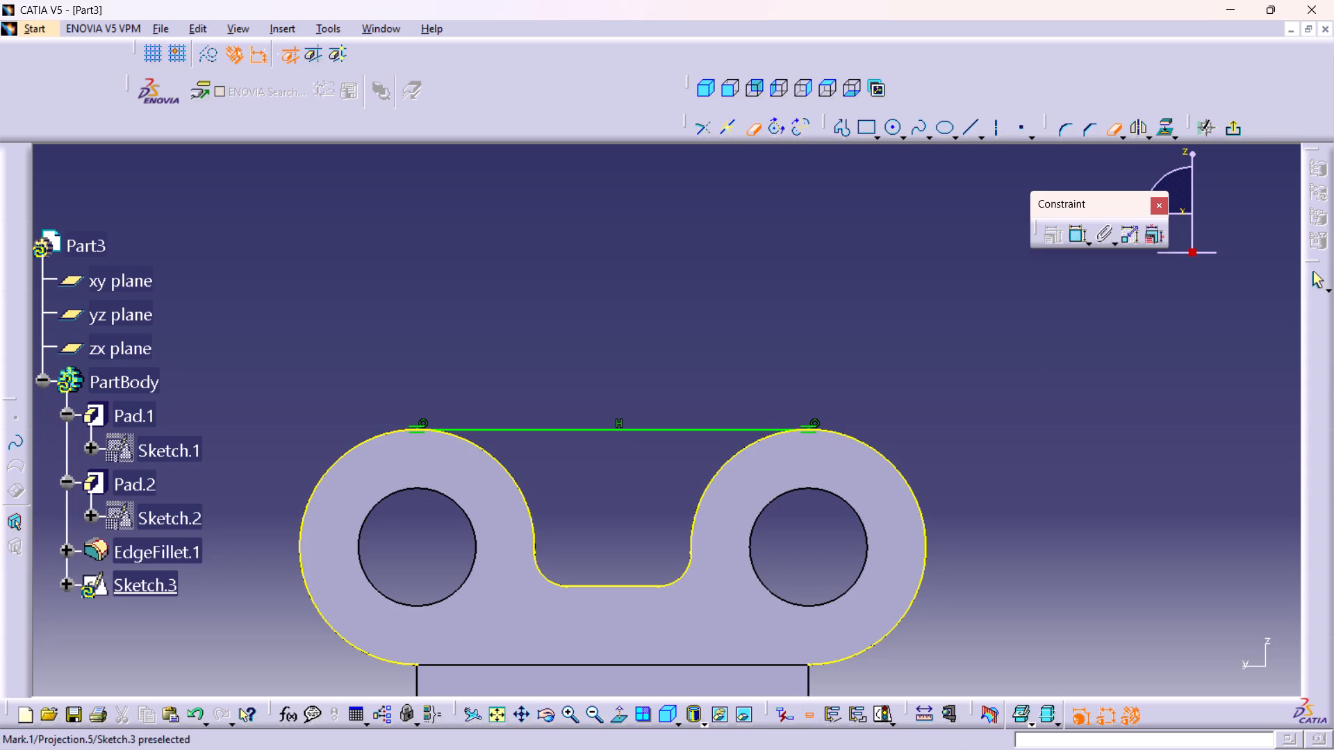
left_click(918, 503)
middle_click_drag(867, 549, 906, 461)
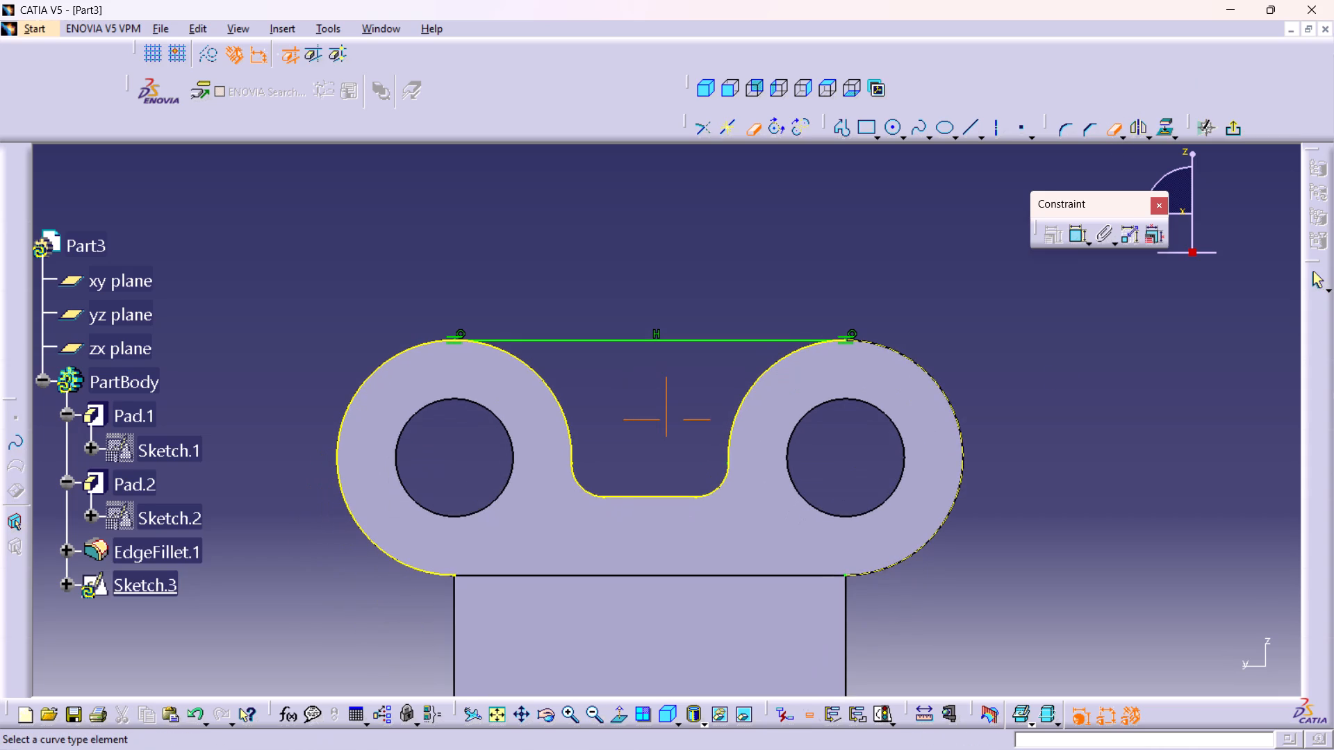
left_click(398, 562)
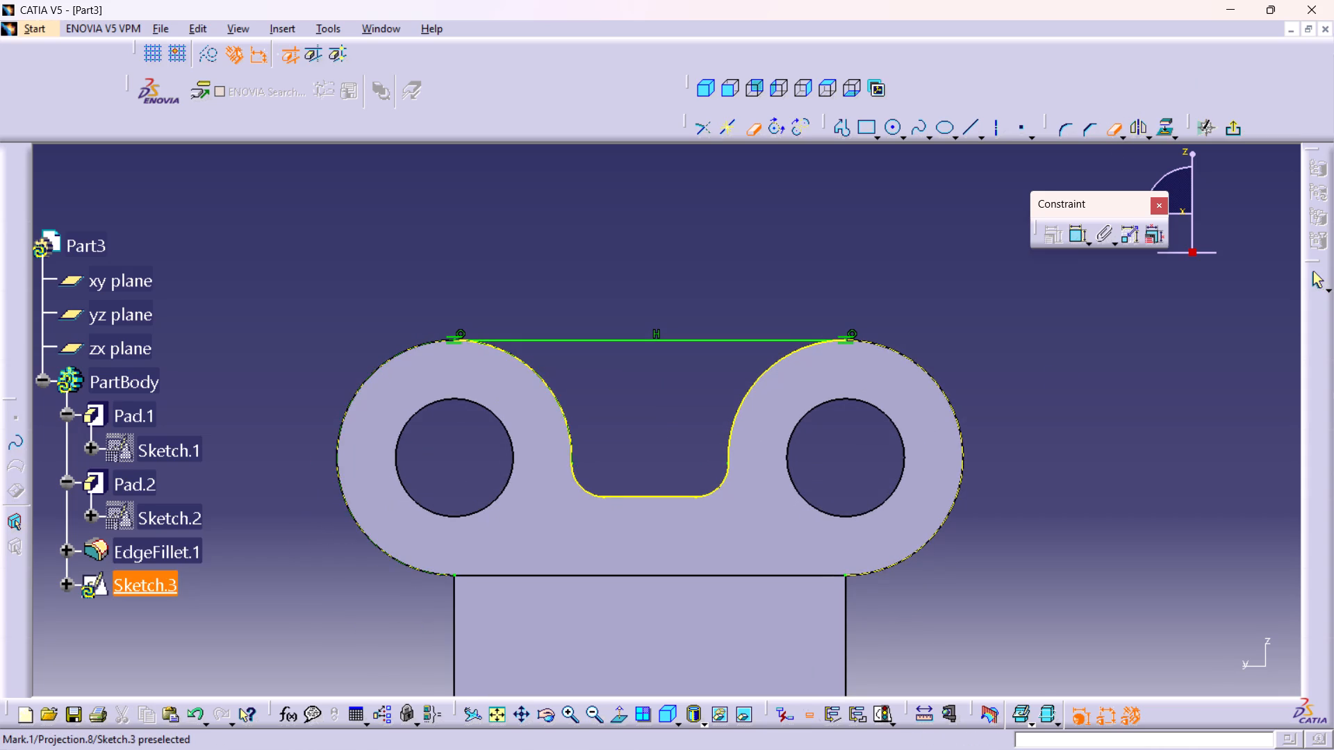
Exit the sketch and pad the profile 12 mm in the reversed direction, into the gap between the lugs.
left_click(1231, 122)
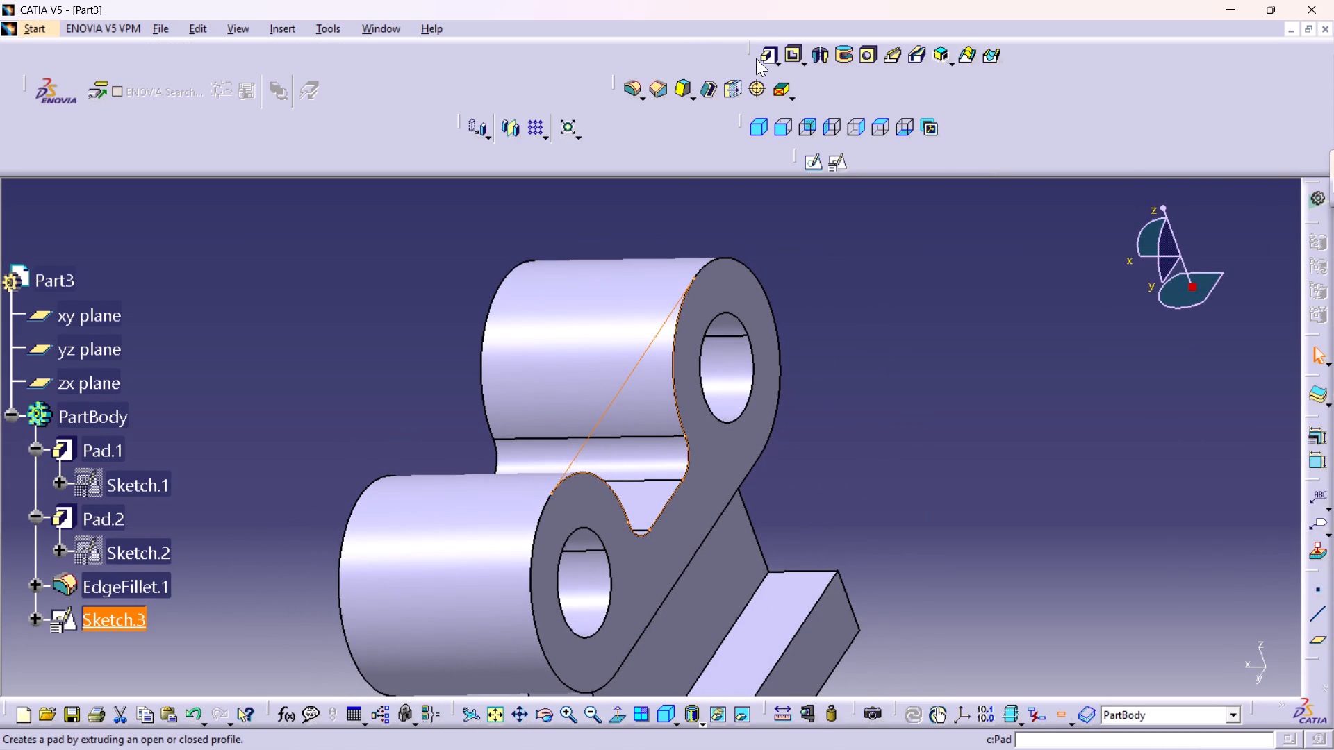
left_click(761, 56)
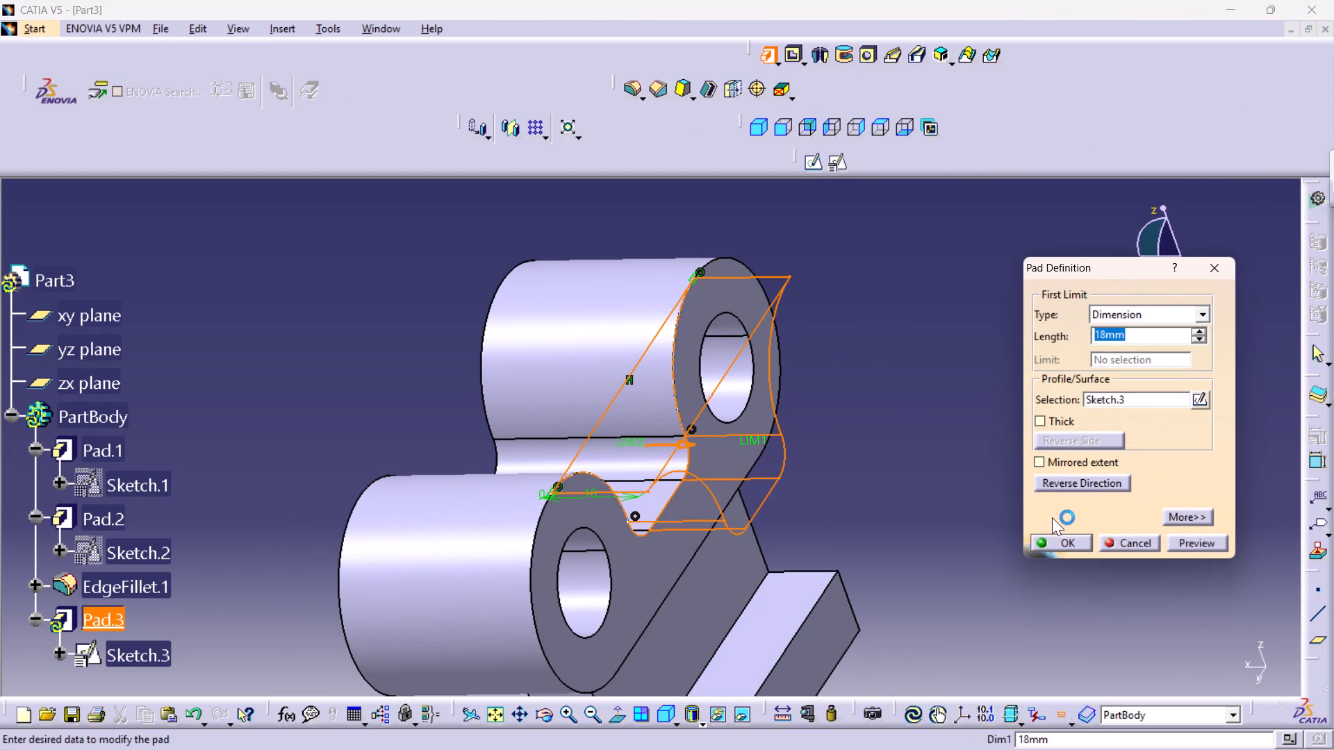
left_click(1062, 487)
double_click(1136, 337)
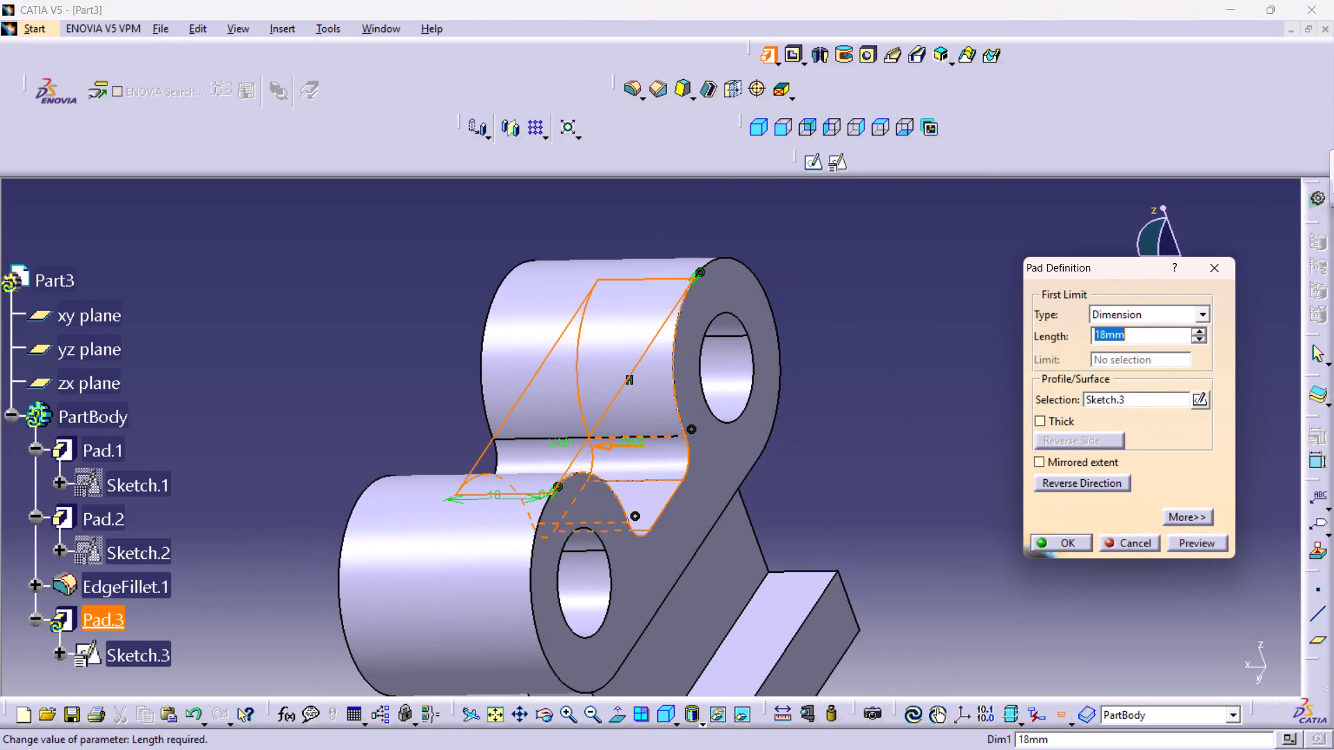
type("12")
key("Return")
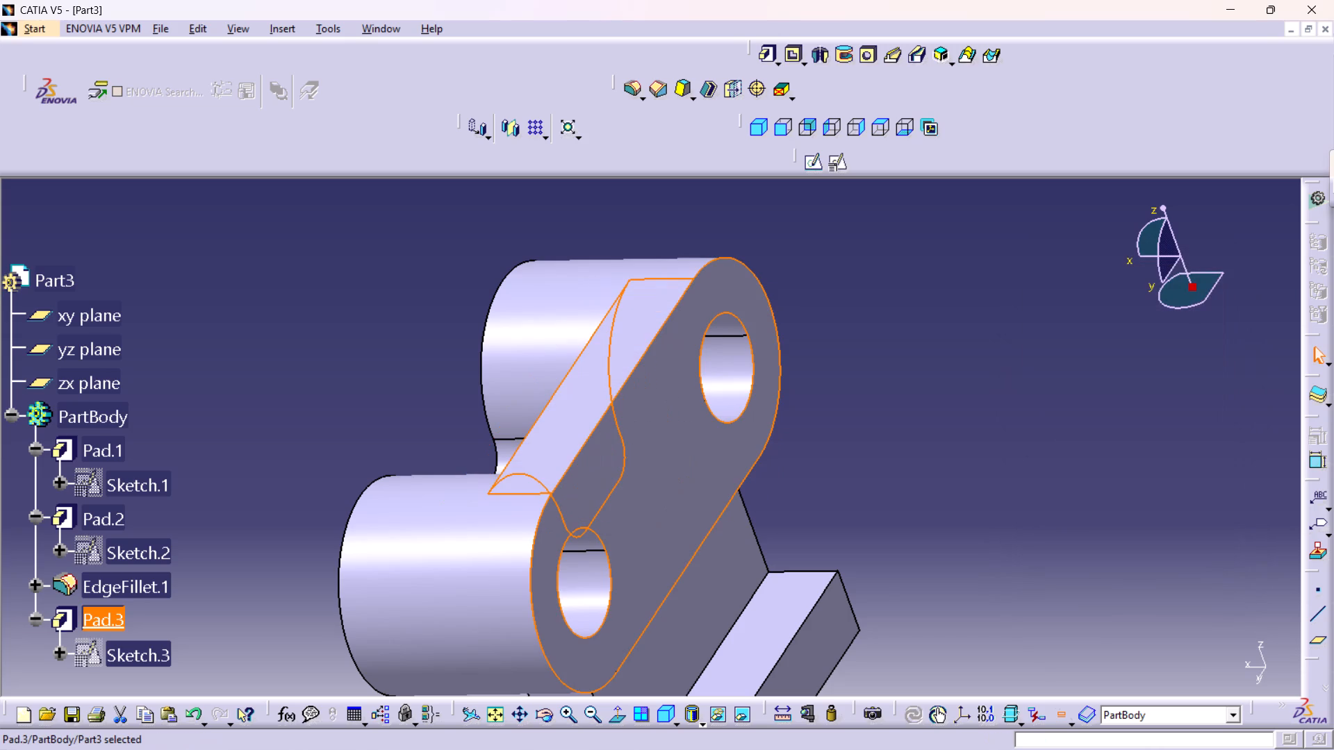
left_click(976, 608)
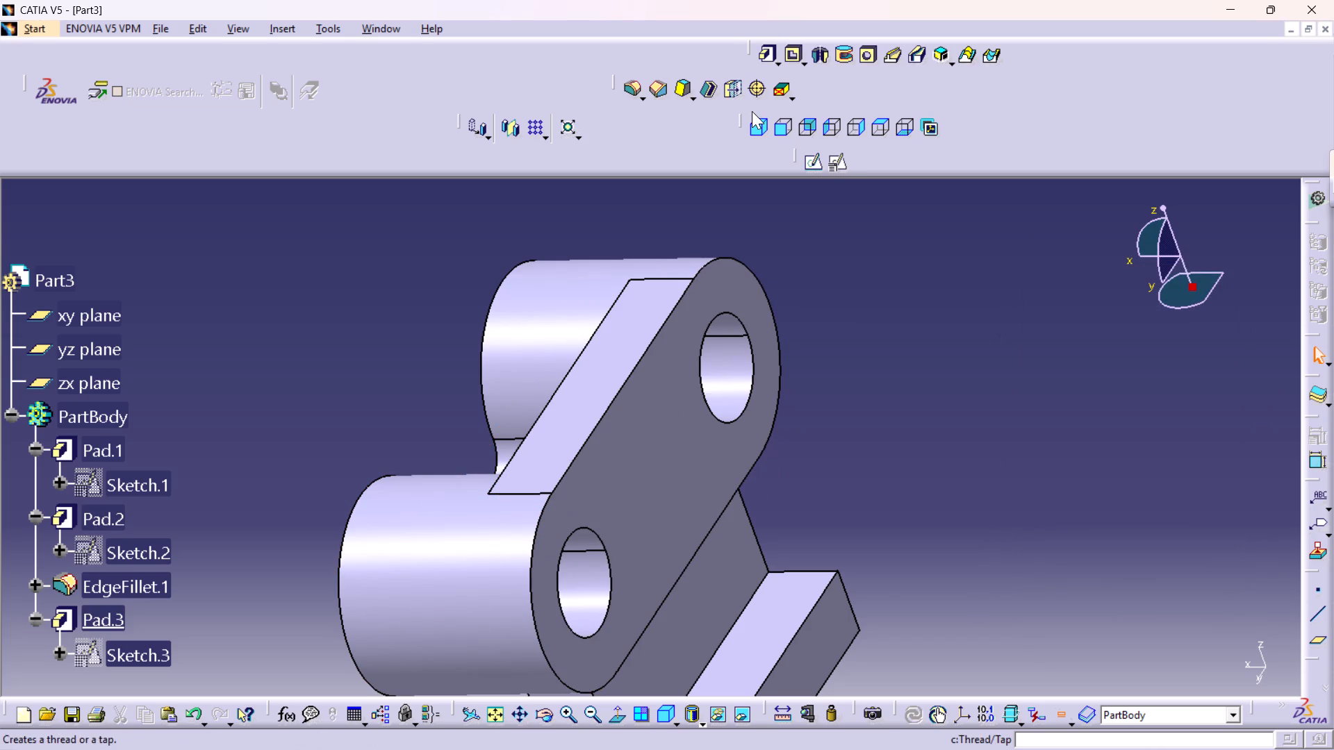
Create a positioned sketch on the narrow side face of the base pad, below the lugs.
left_click(753, 132)
middle_click_drag(894, 382, 907, 460)
right_click(894, 383)
middle_click_drag(905, 455, 946, 401)
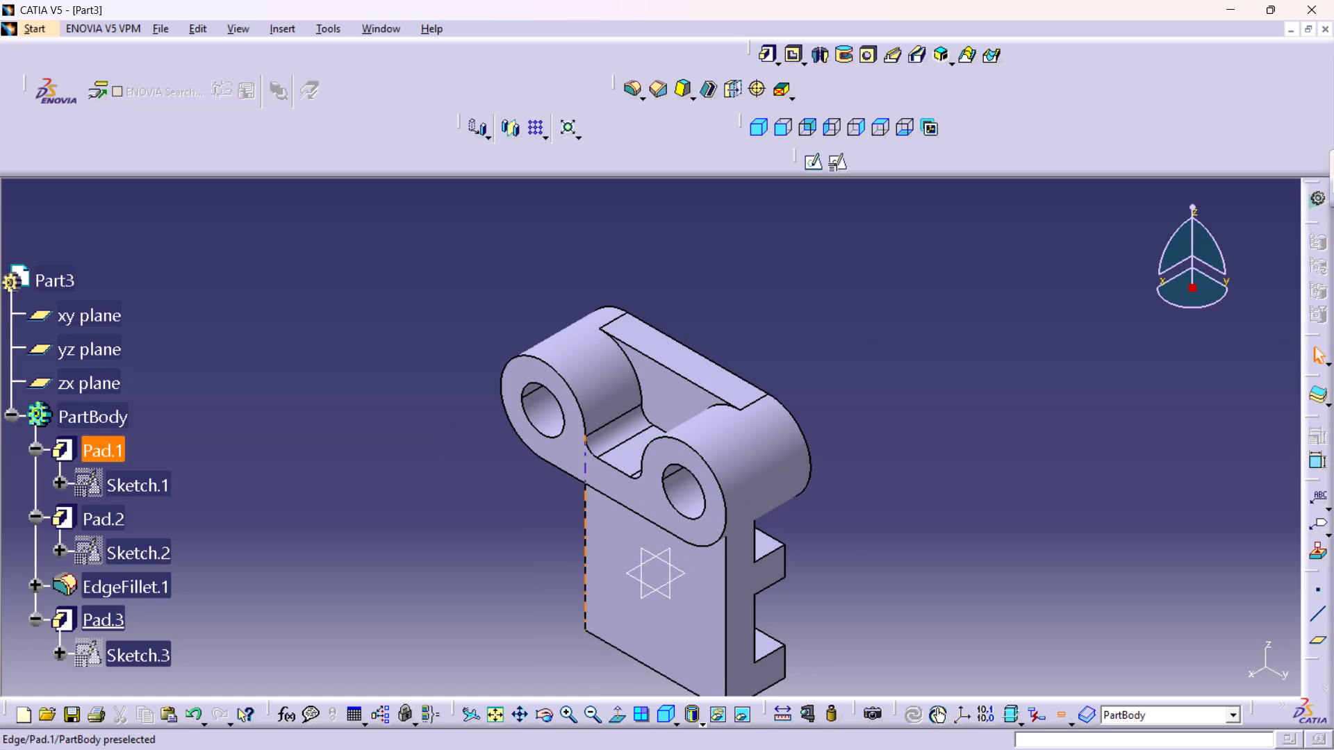
middle_click_drag(507, 517, 813, 495)
right_click_drag(509, 517, 813, 495)
middle_click_drag(798, 494, 839, 474)
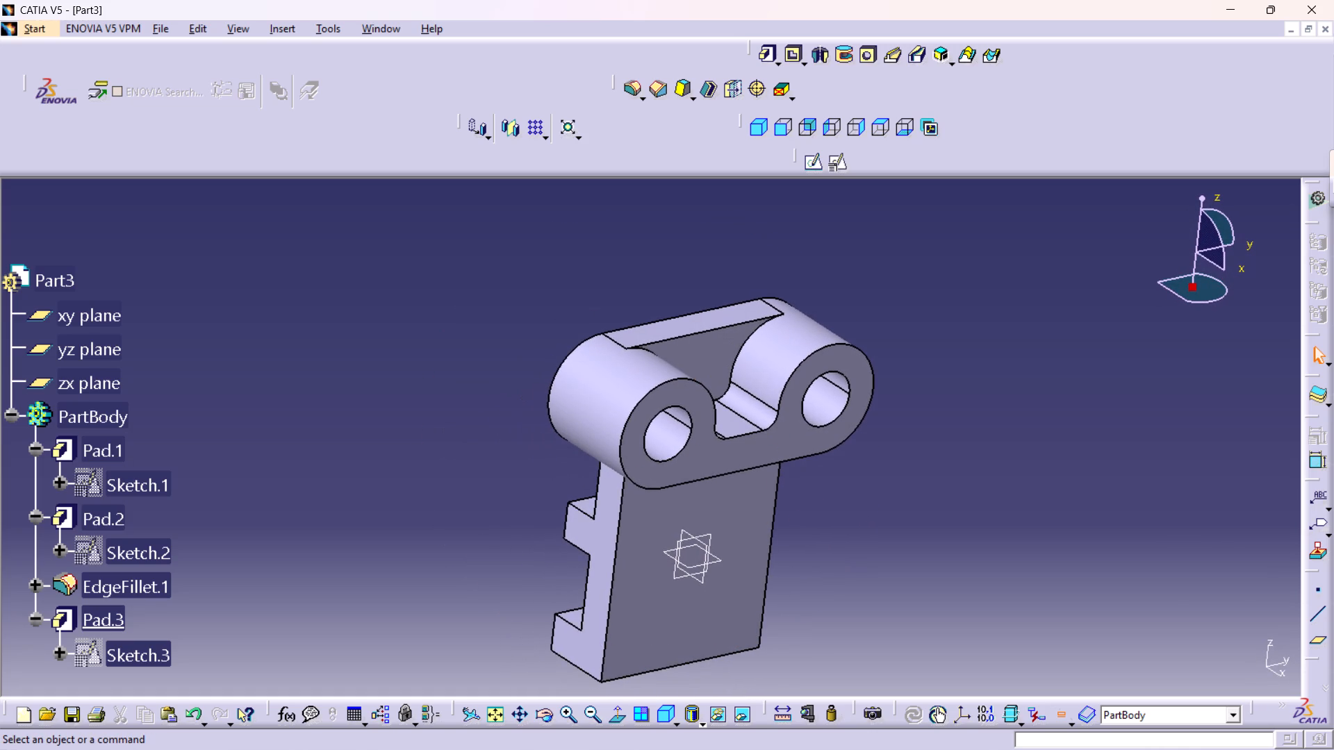
left_click(604, 549)
left_click(841, 165)
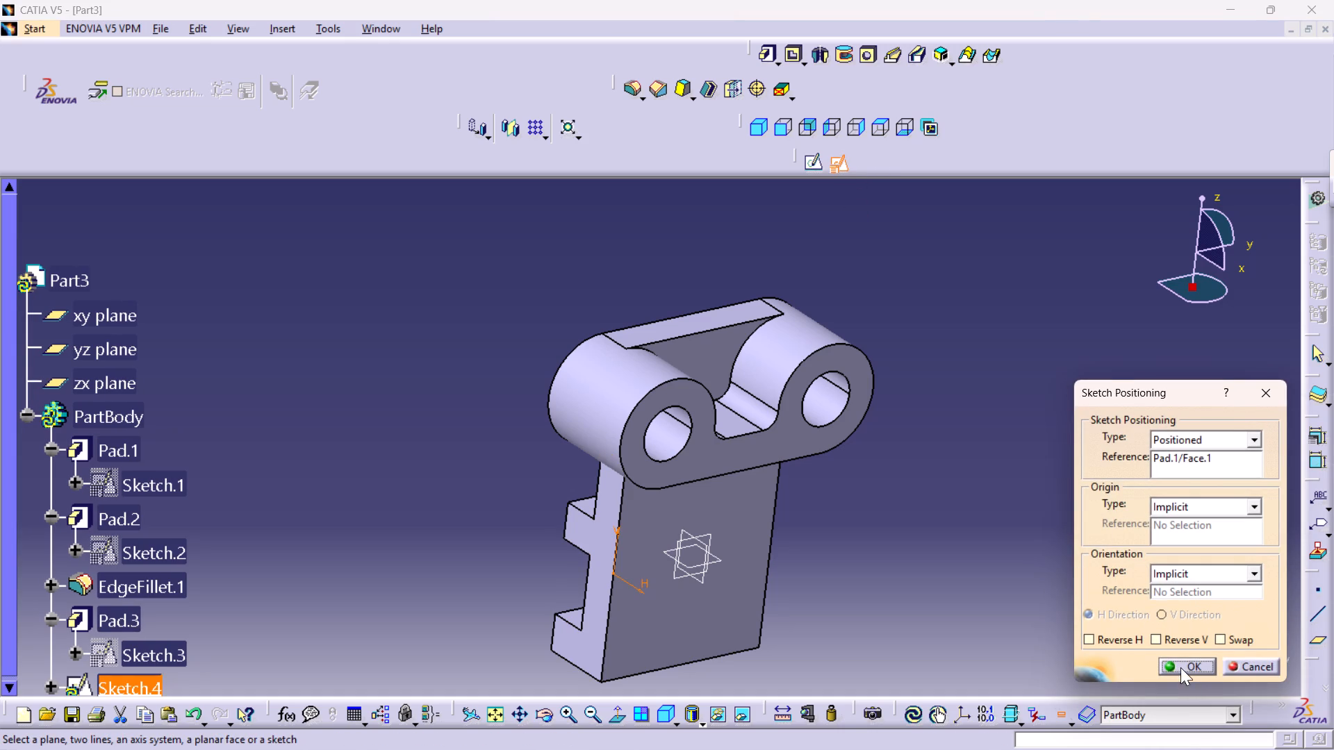
left_click(1180, 667)
Sketch a closed right-triangle profile beside the base pad's flat edge, about 34 mm wide at the top and 66 mm tall.
middle_click_drag(817, 485, 809, 378)
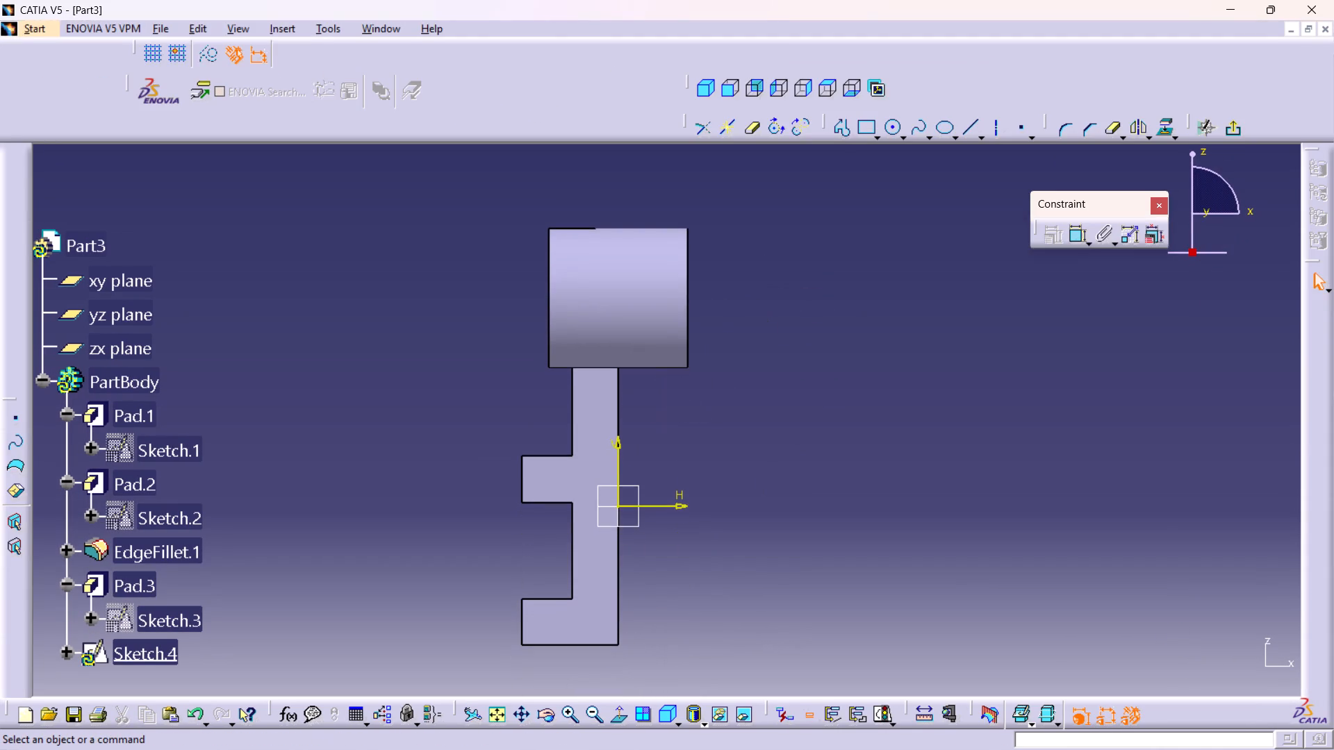
double_click(846, 130)
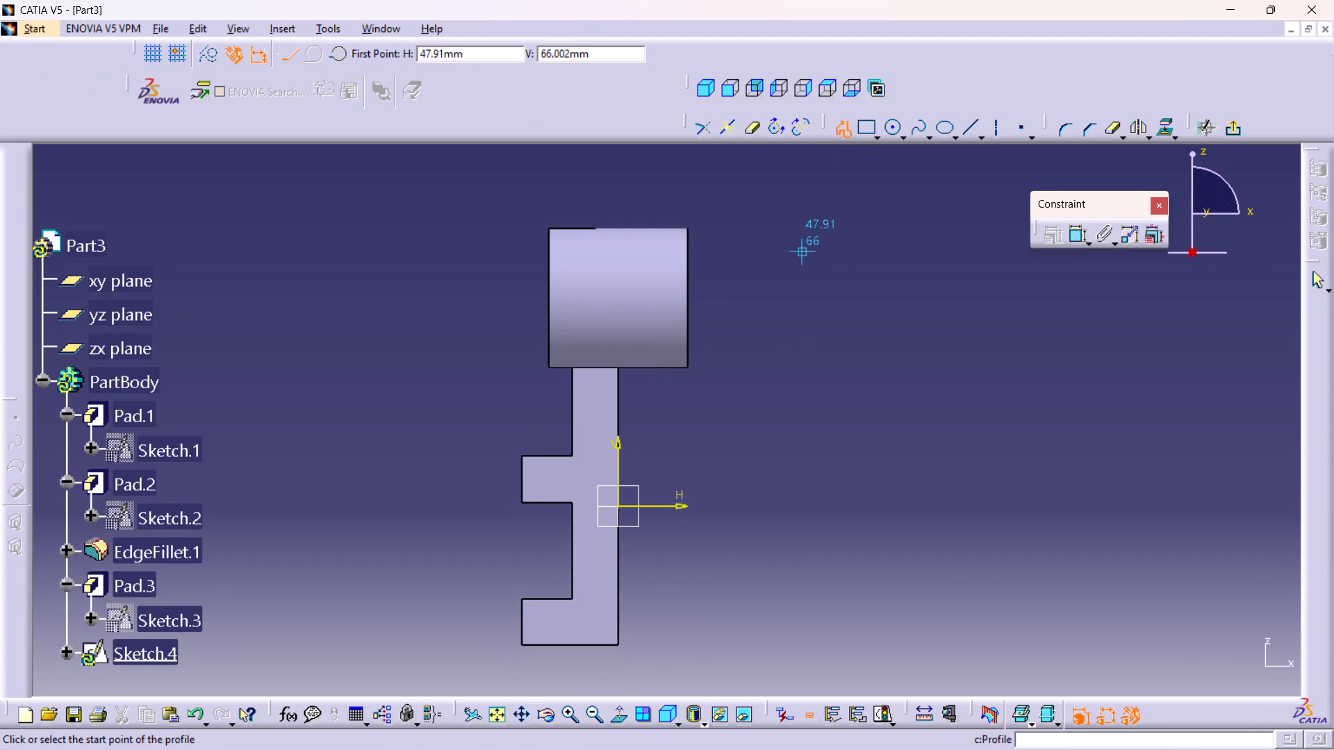
left_click(635, 388)
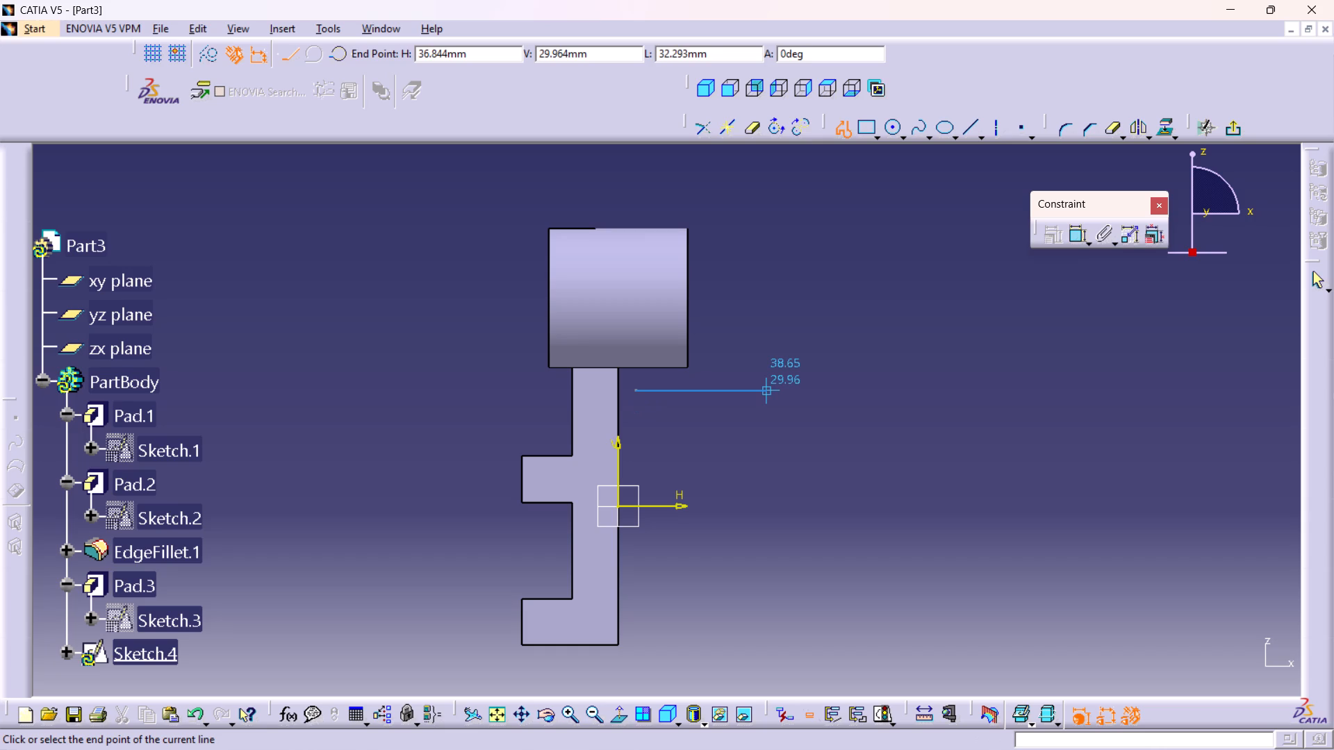
left_click_drag(764, 391, 764, 398)
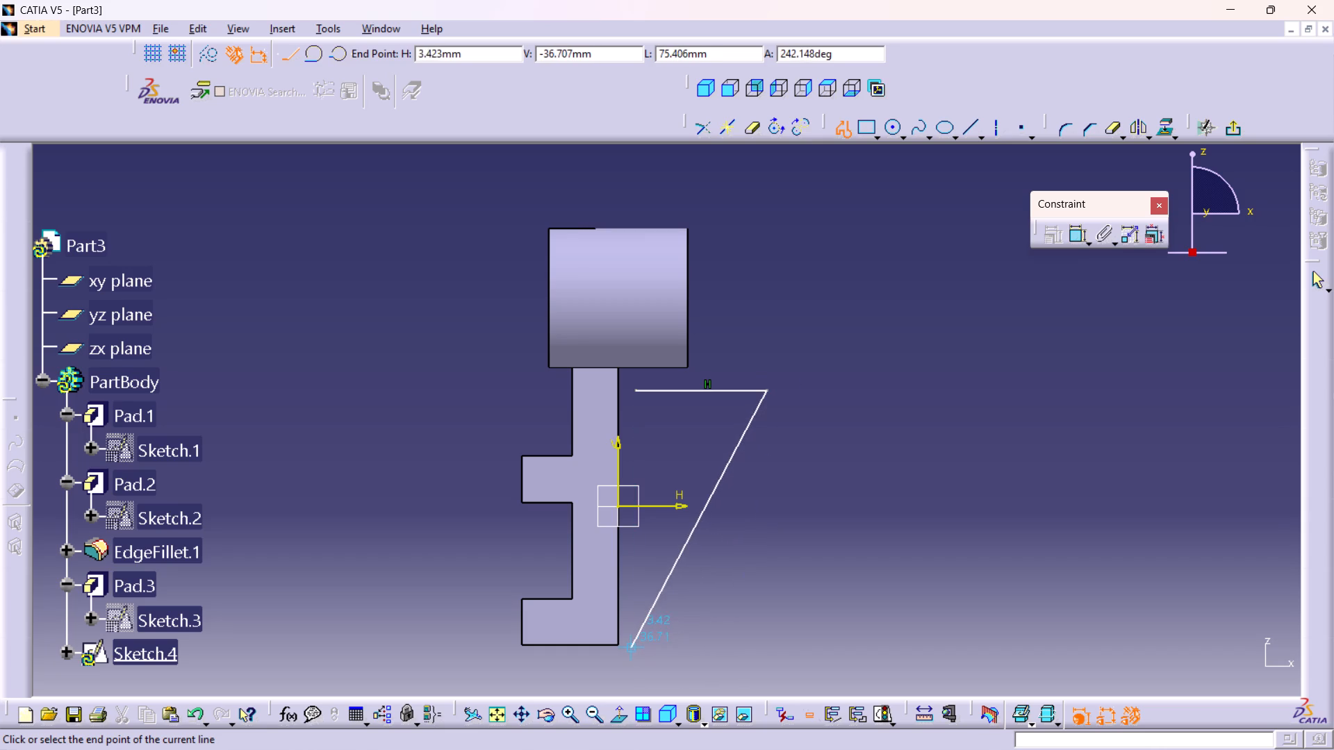
left_click(639, 646)
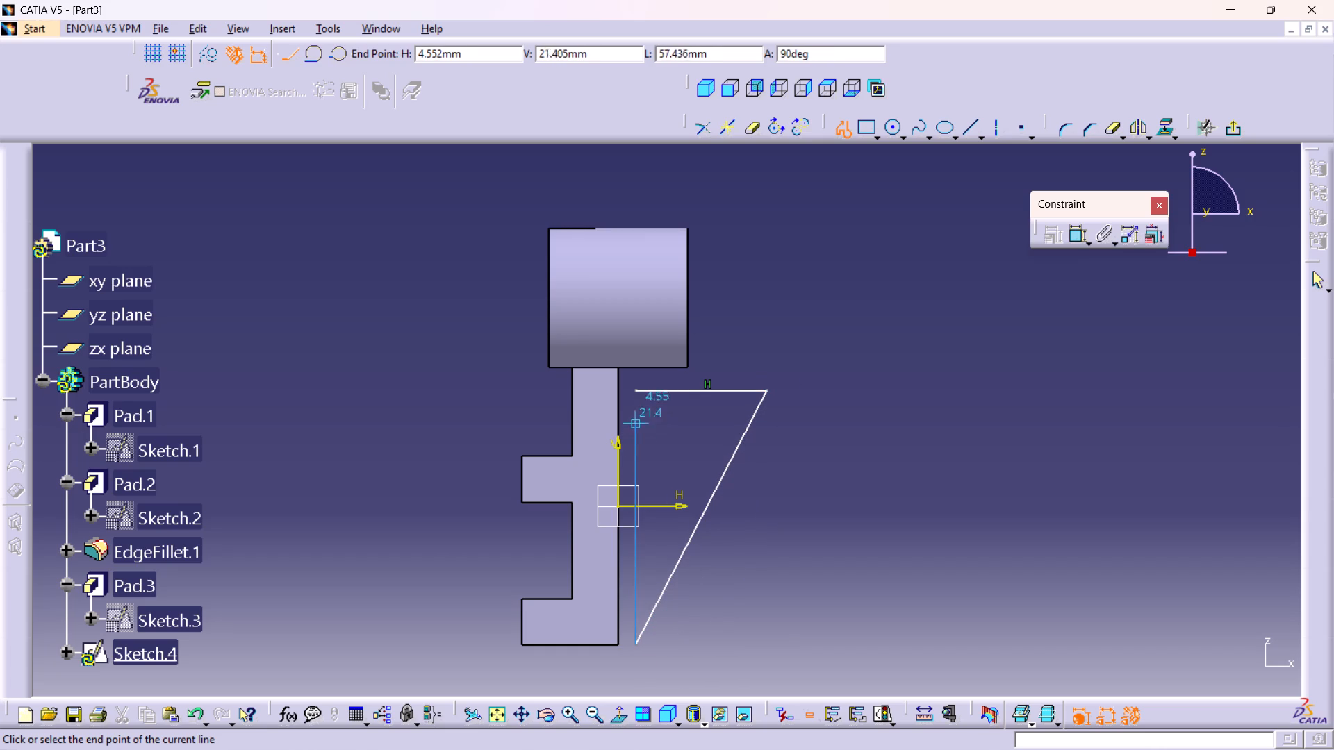
left_click(636, 392)
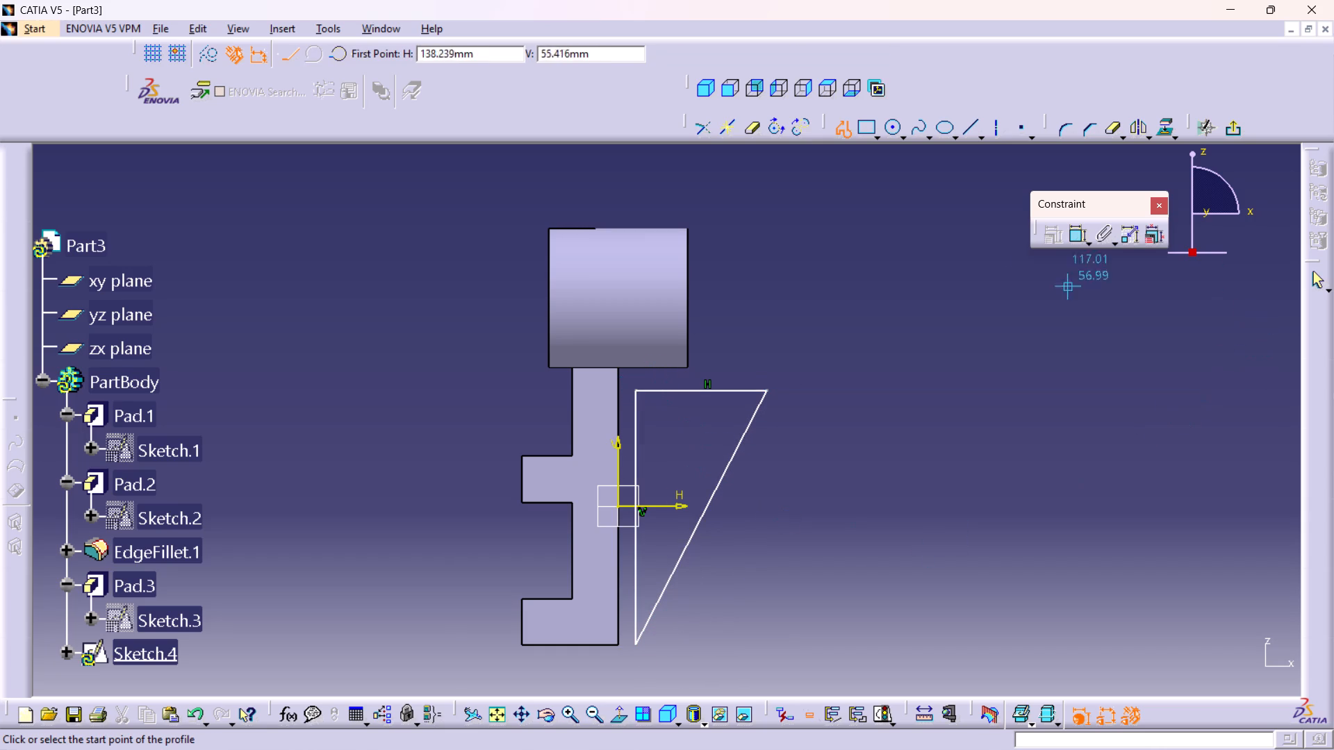
Add a coincidence constraint between the triangle's vertical side and the base pad's flat long edge.
left_click(1080, 236)
left_click_drag(1080, 236, 1078, 243)
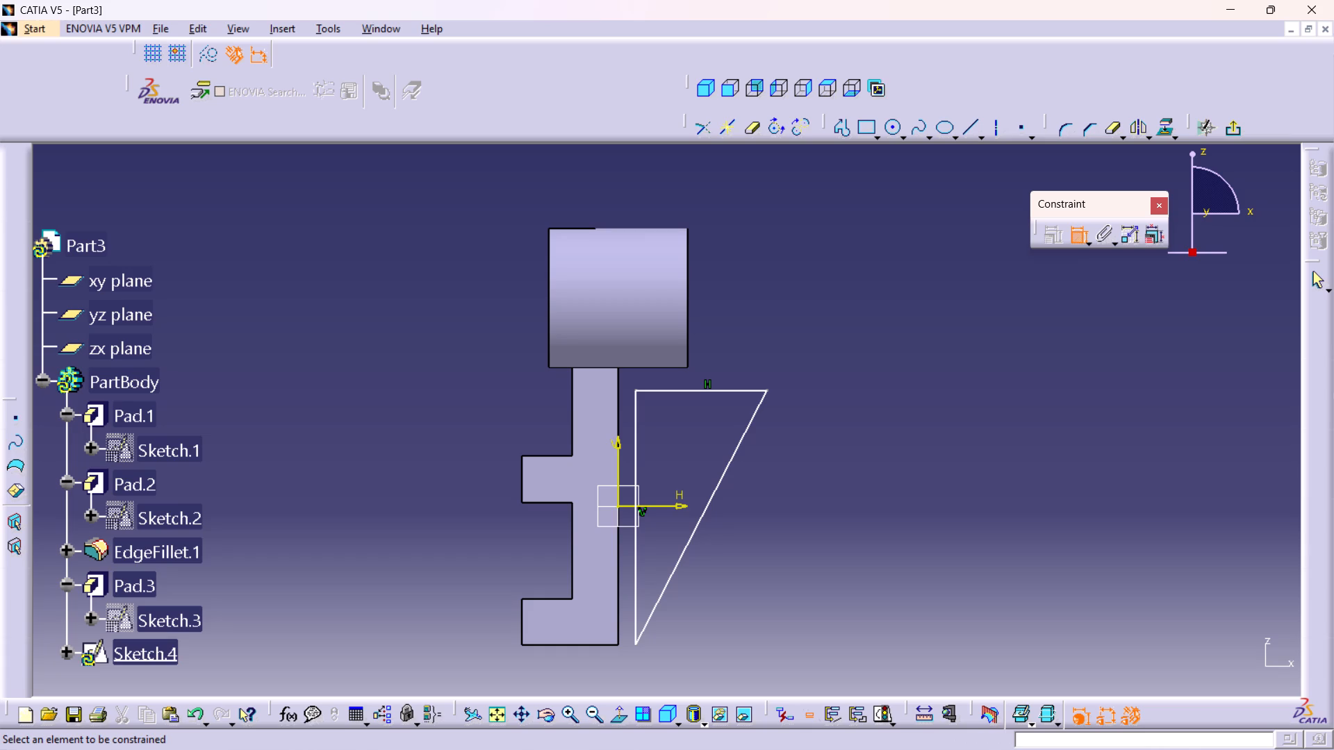
left_click(634, 561)
left_click(618, 576)
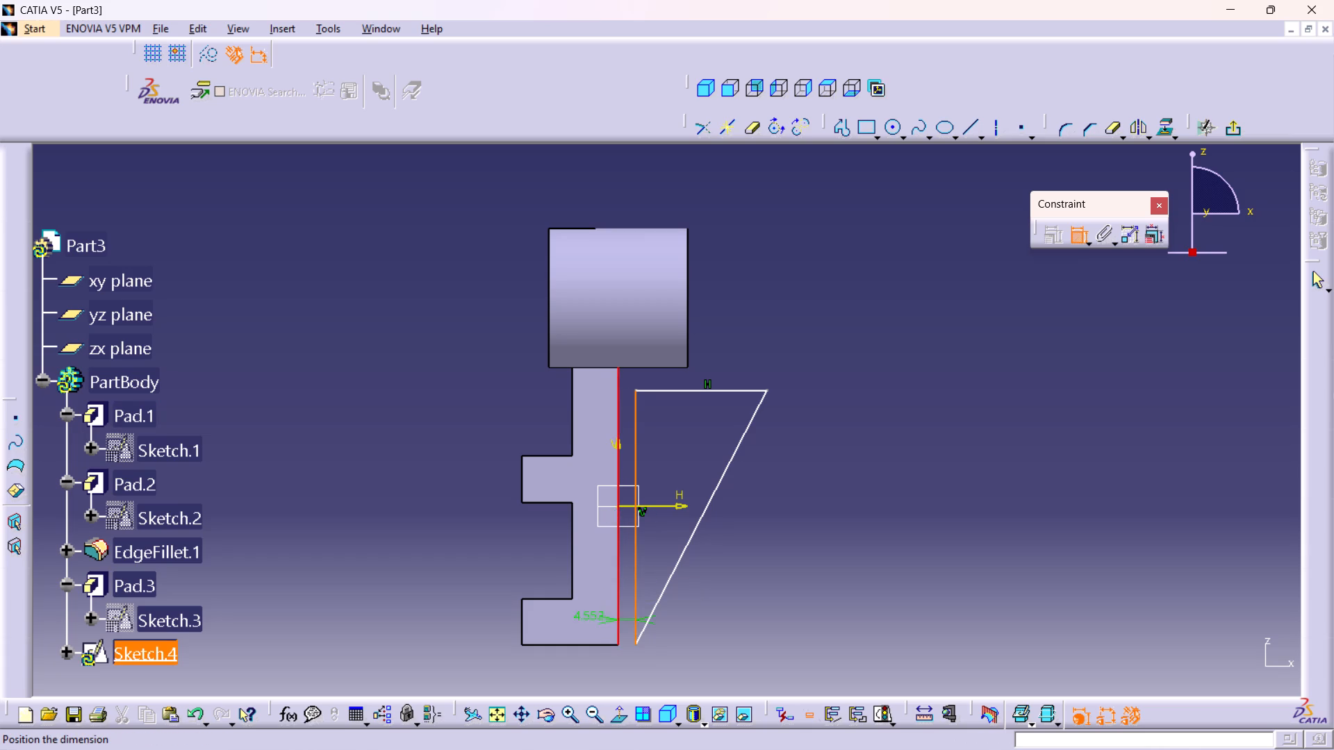
middle_click_drag(641, 665, 653, 567)
right_click(619, 647)
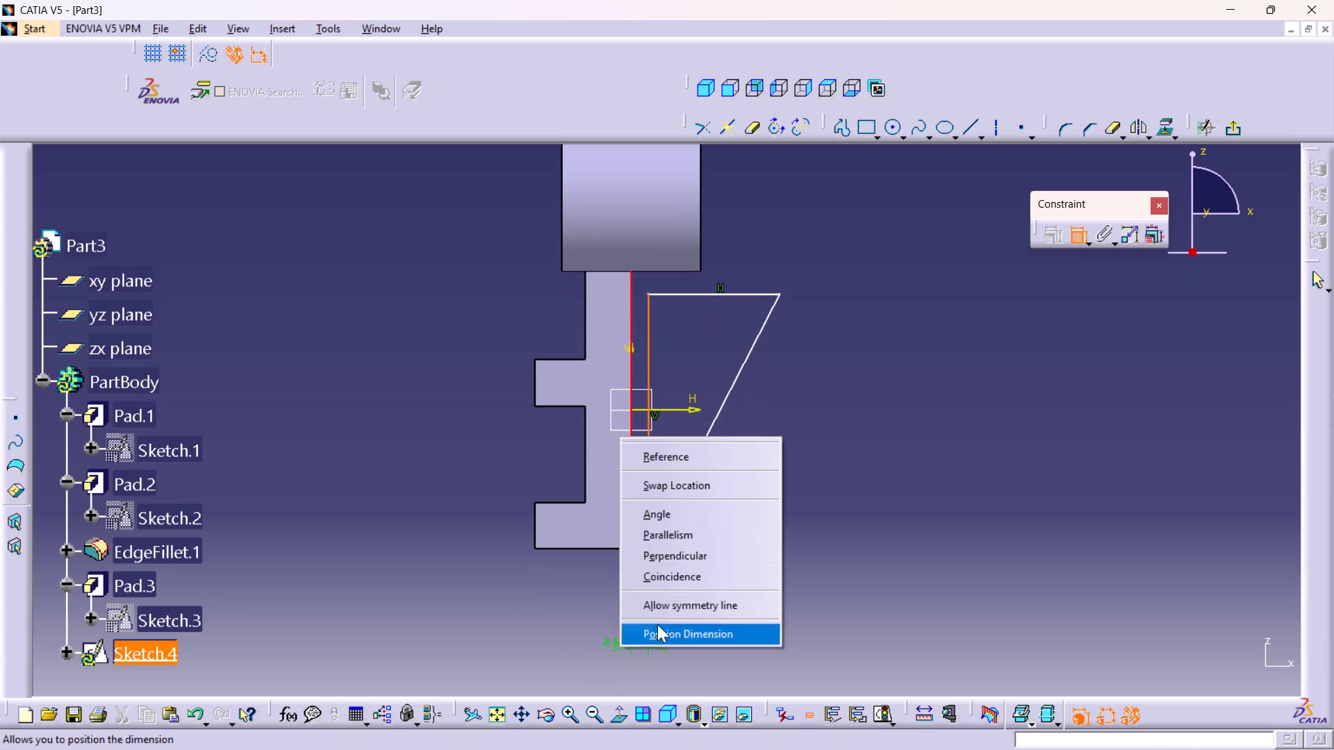
left_click(669, 582)
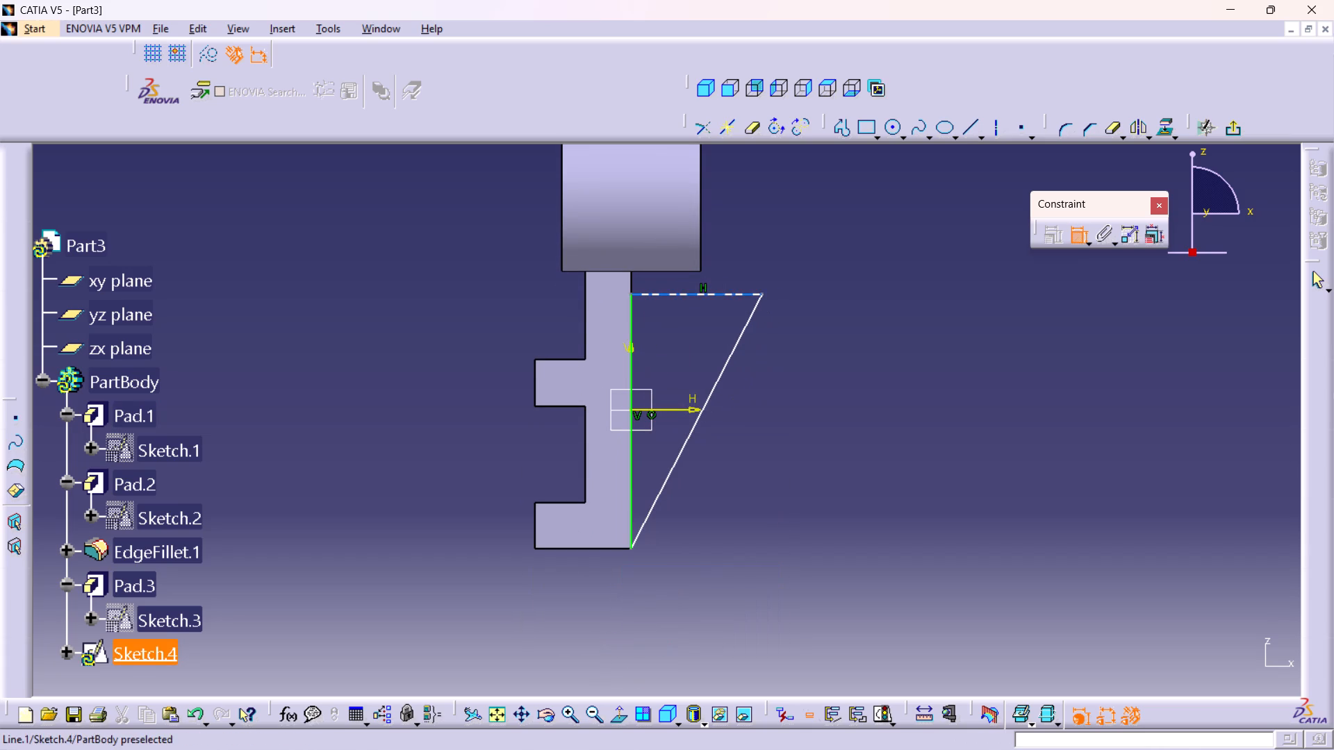
Add a coincidence constraint between the triangle's horizontal top side and the lower edge of the lug pad.
left_click(666, 292)
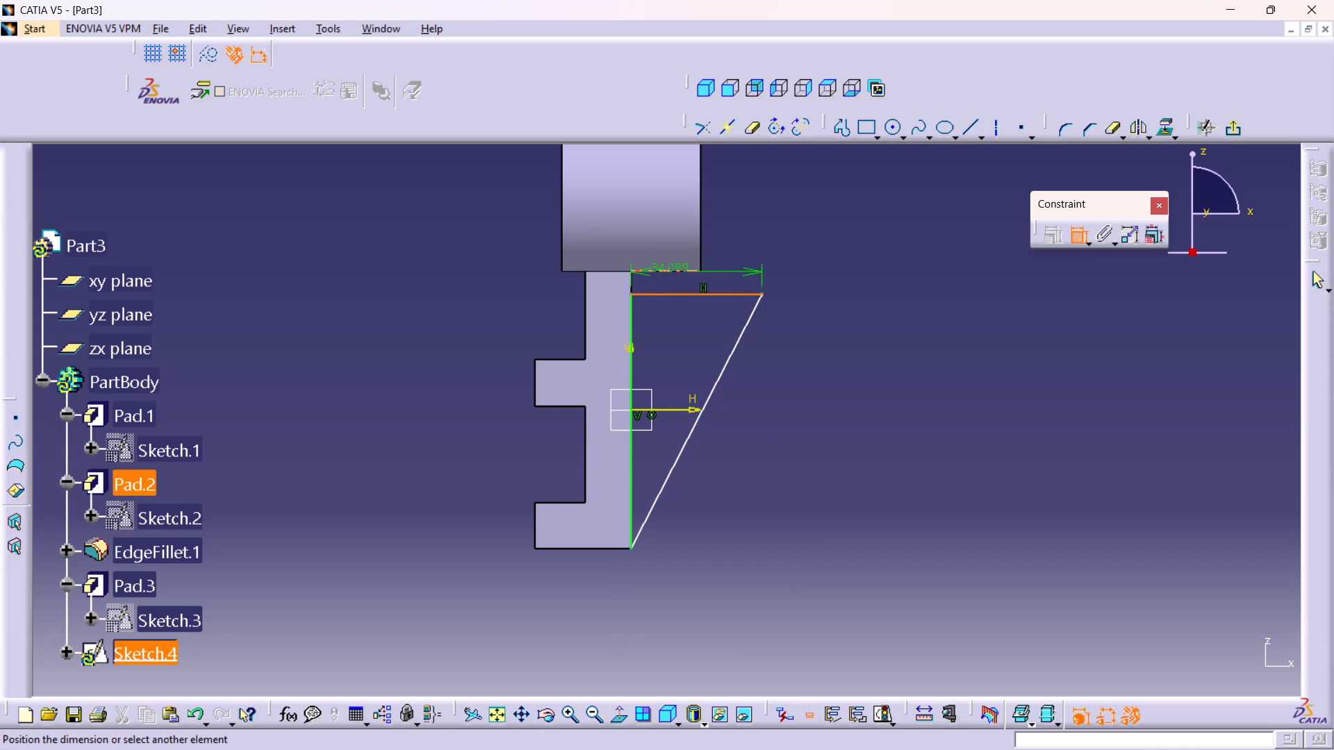
left_click(673, 272)
right_click(868, 302)
left_click(925, 451)
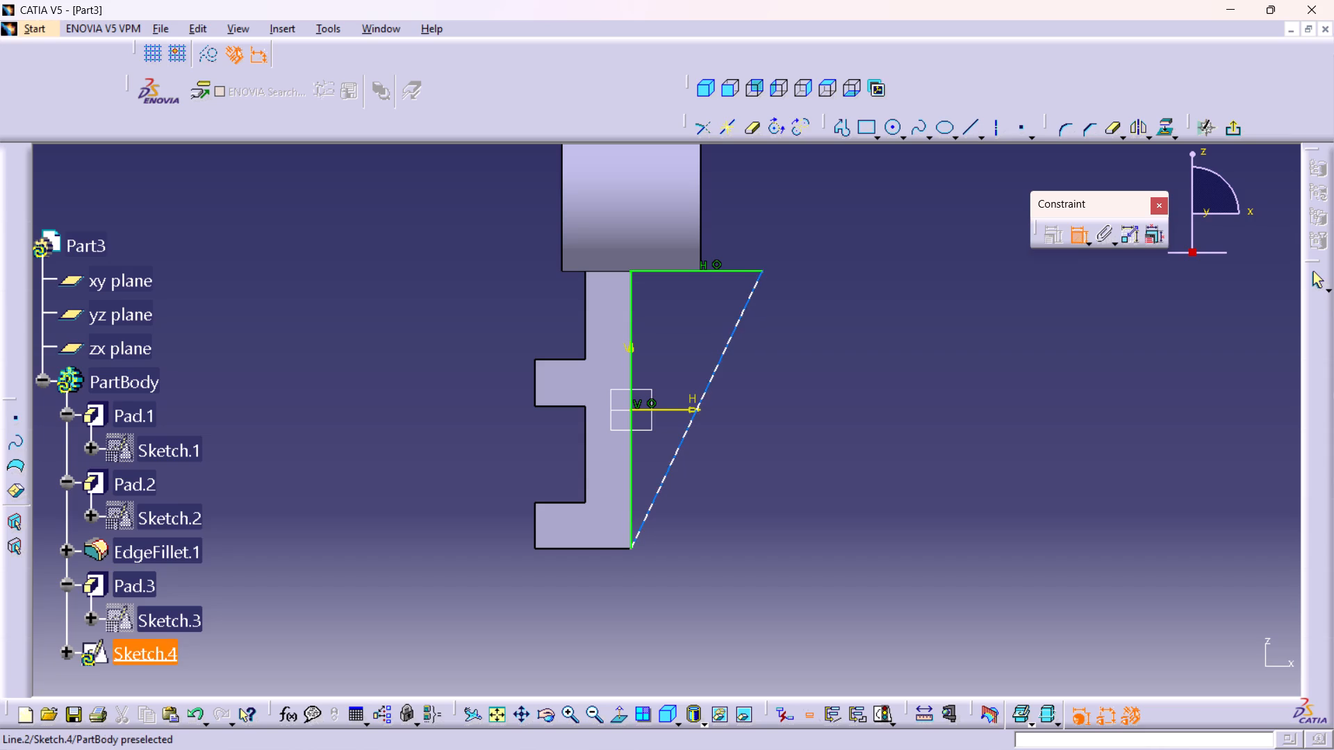
Dimension the length of the triangle's vertical side and set it to 73 mm.
left_click(631, 510)
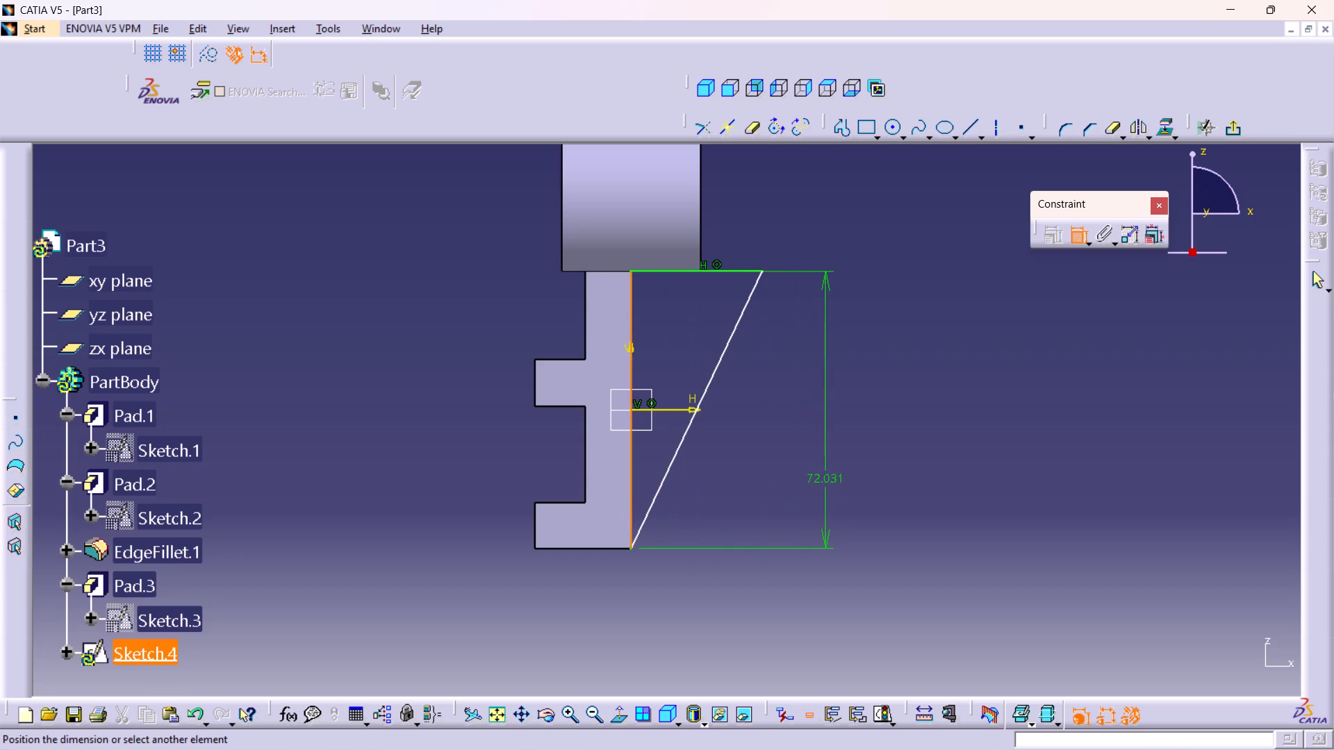
left_click(821, 483)
double_click(820, 477)
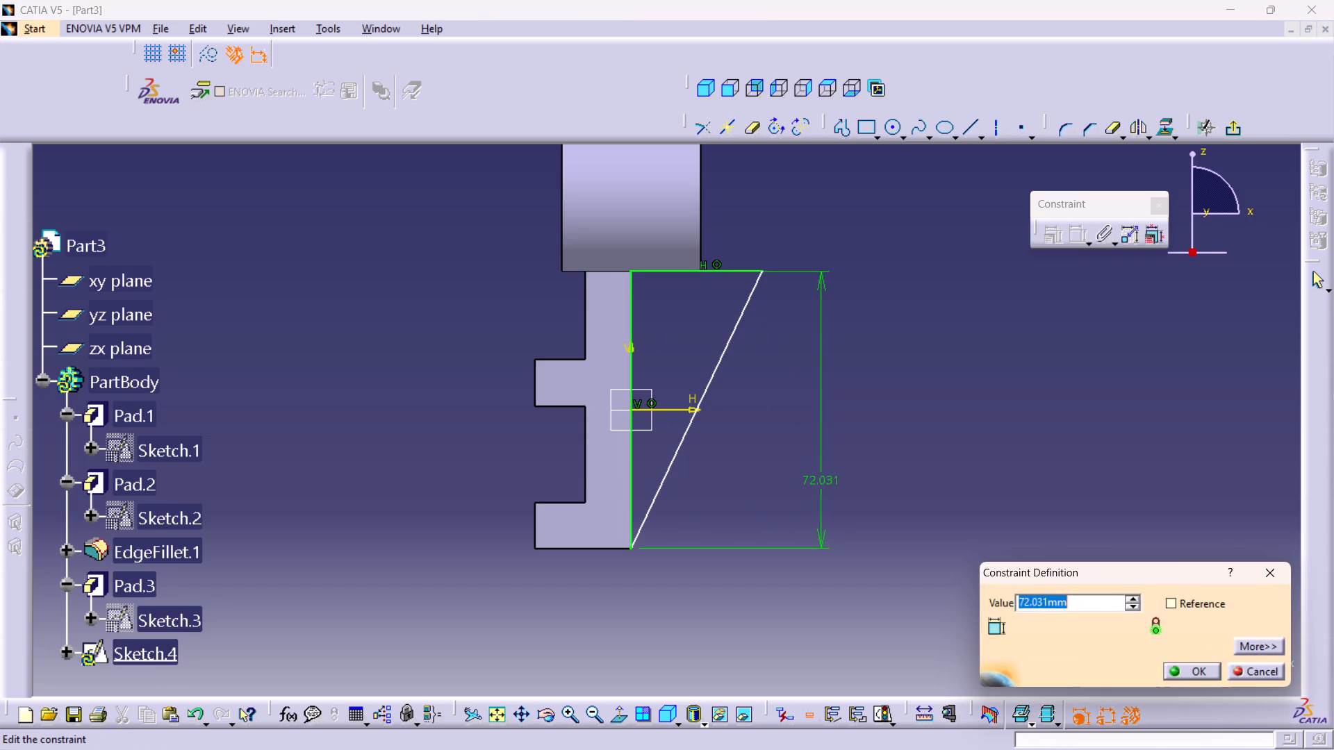
type("73")
key("Return")
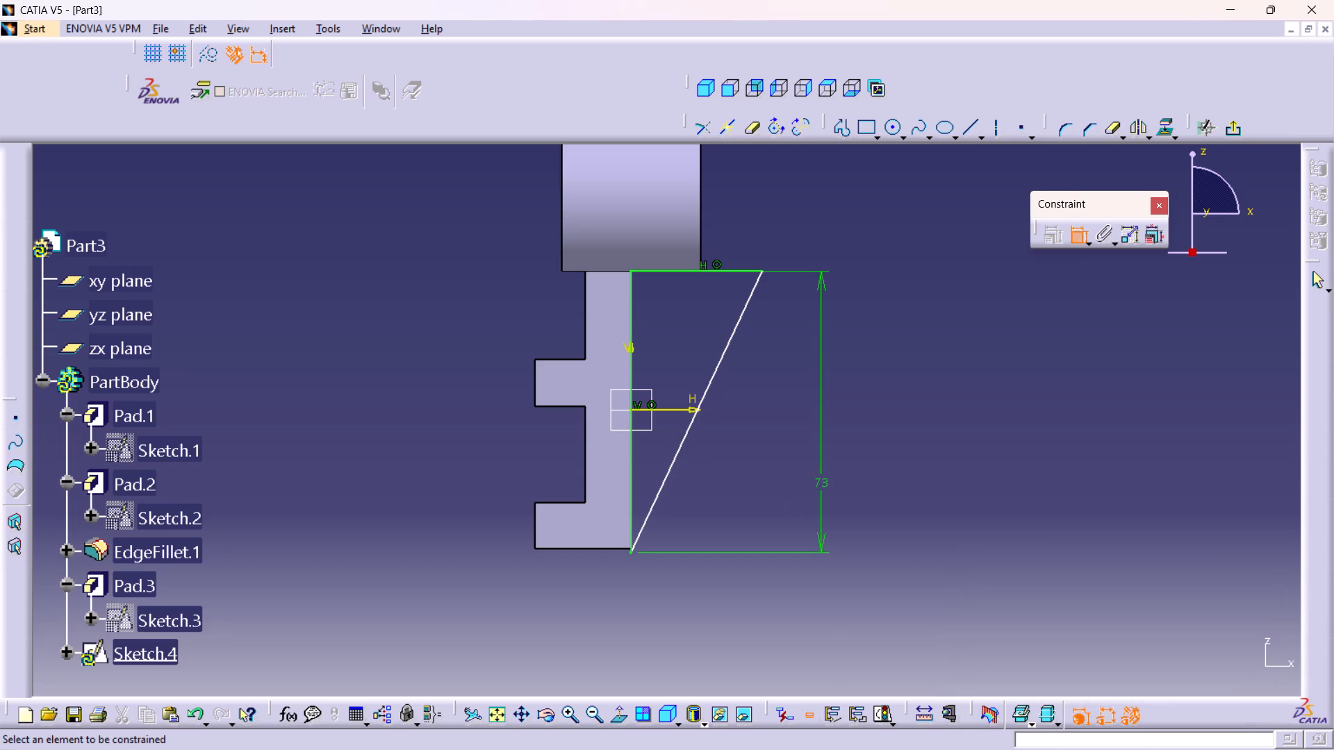
Examine where the triangle's lower corner lies relative to the base pad's bottom edge.
middle_click_drag(631, 548, 644, 405)
right_click(631, 548)
middle_click_drag(588, 576, 592, 346)
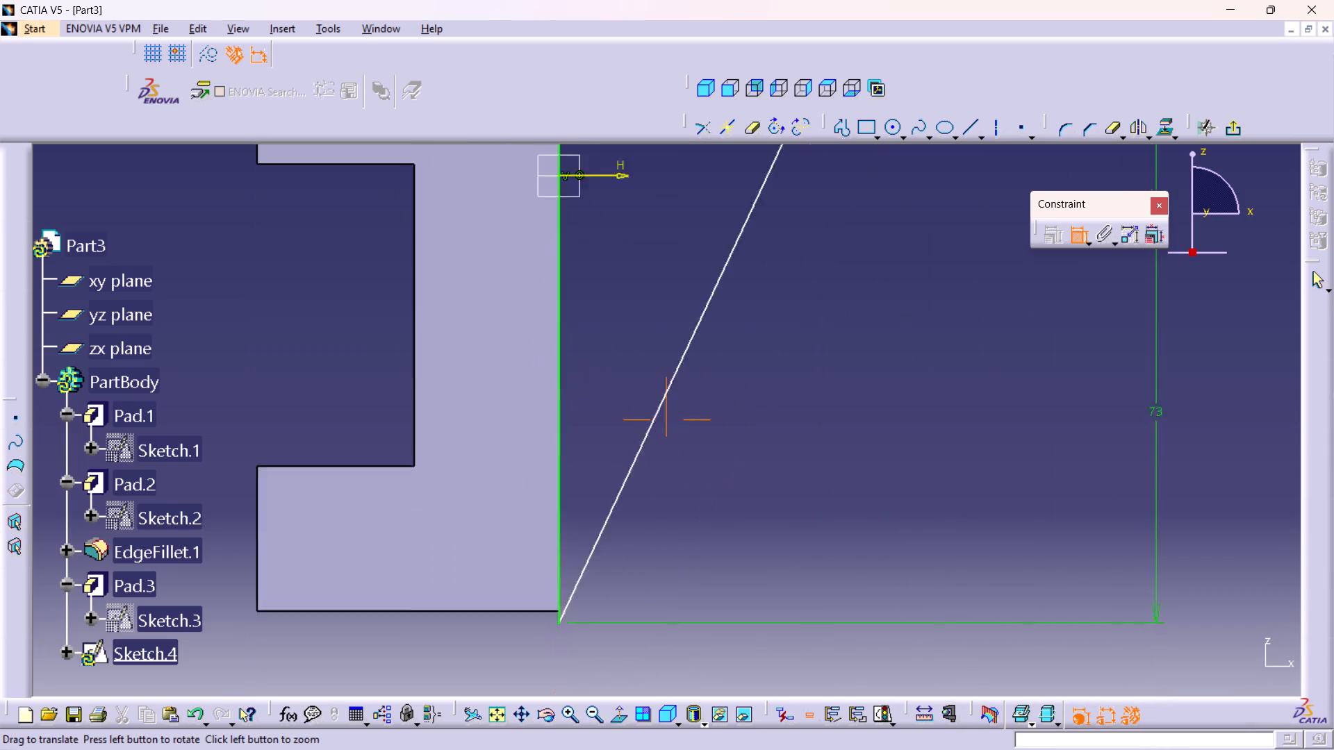
middle_click_drag(592, 346, 600, 297)
middle_click_drag(728, 478, 742, 605)
right_click(728, 478)
middle_click_drag(771, 392, 764, 431)
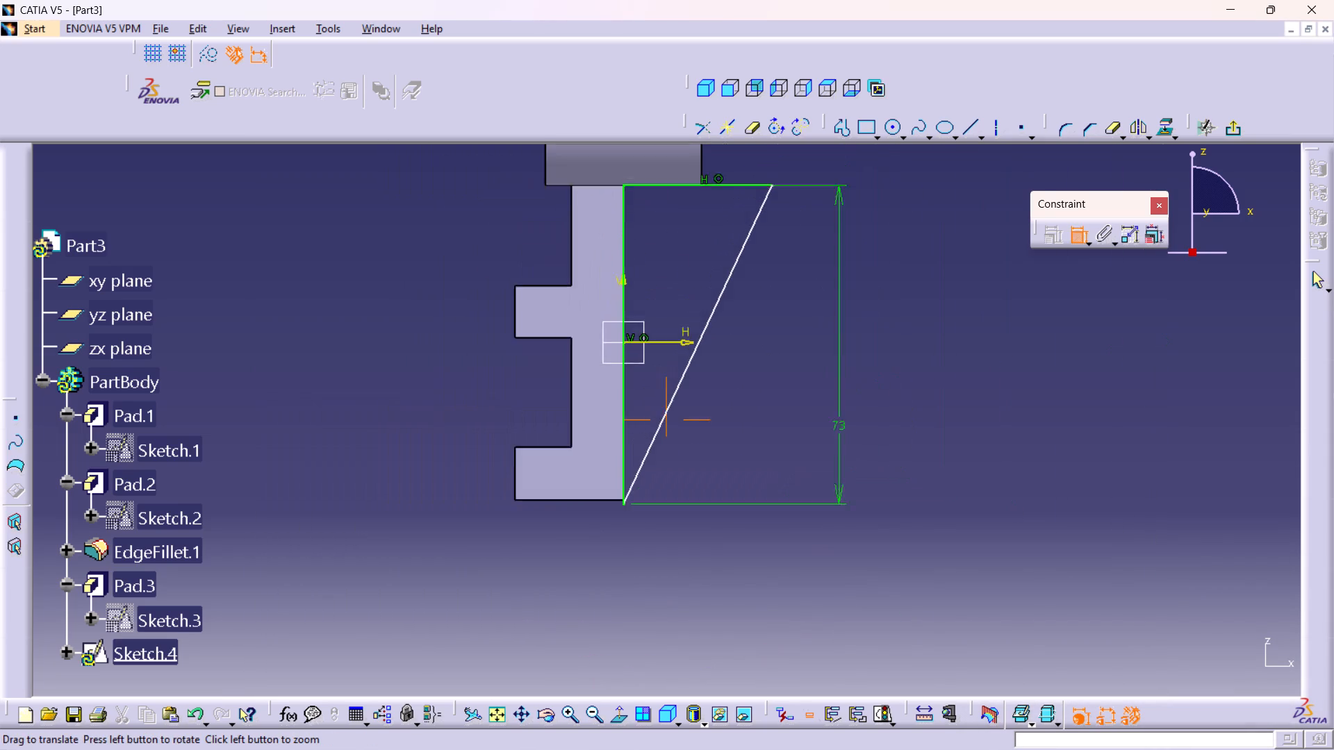
Delete the coincidence constraint between the triangle's horizontal top side and the lower edge of the lug pad.
middle_click_drag(764, 431, 755, 474)
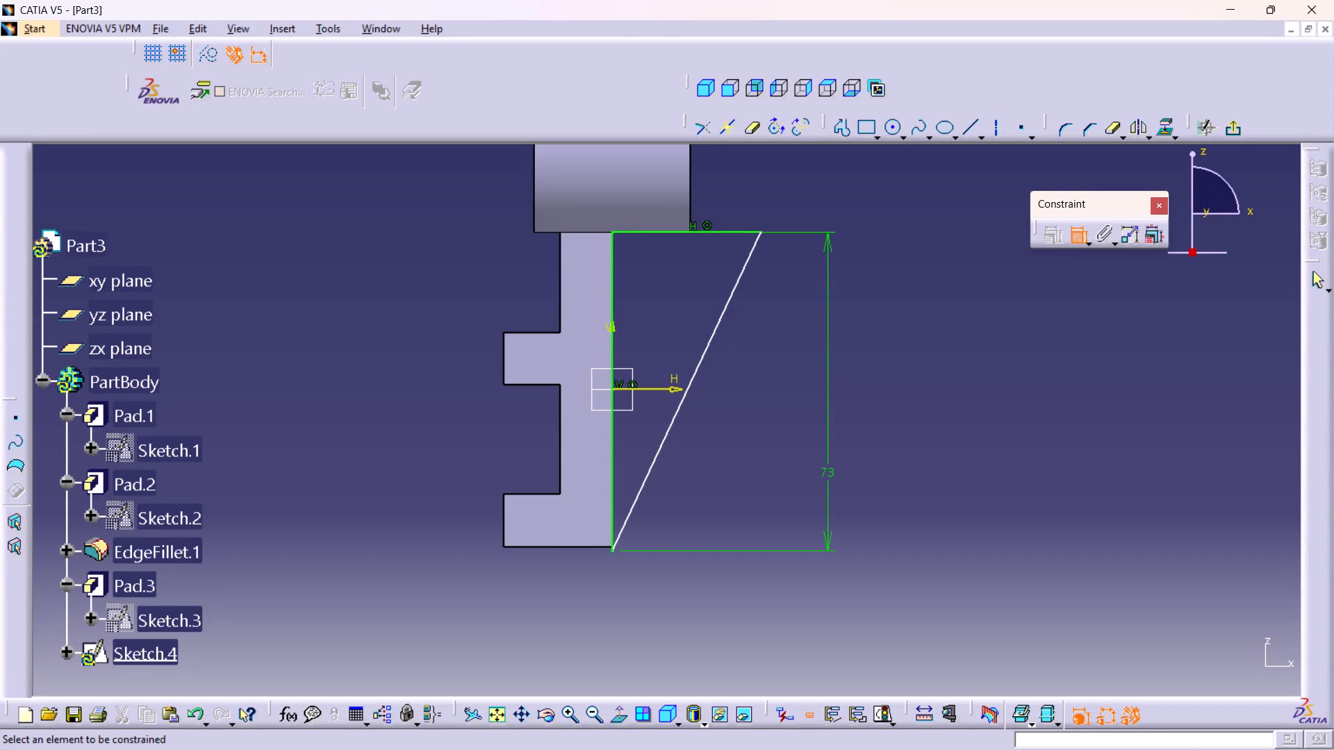
left_click(665, 715)
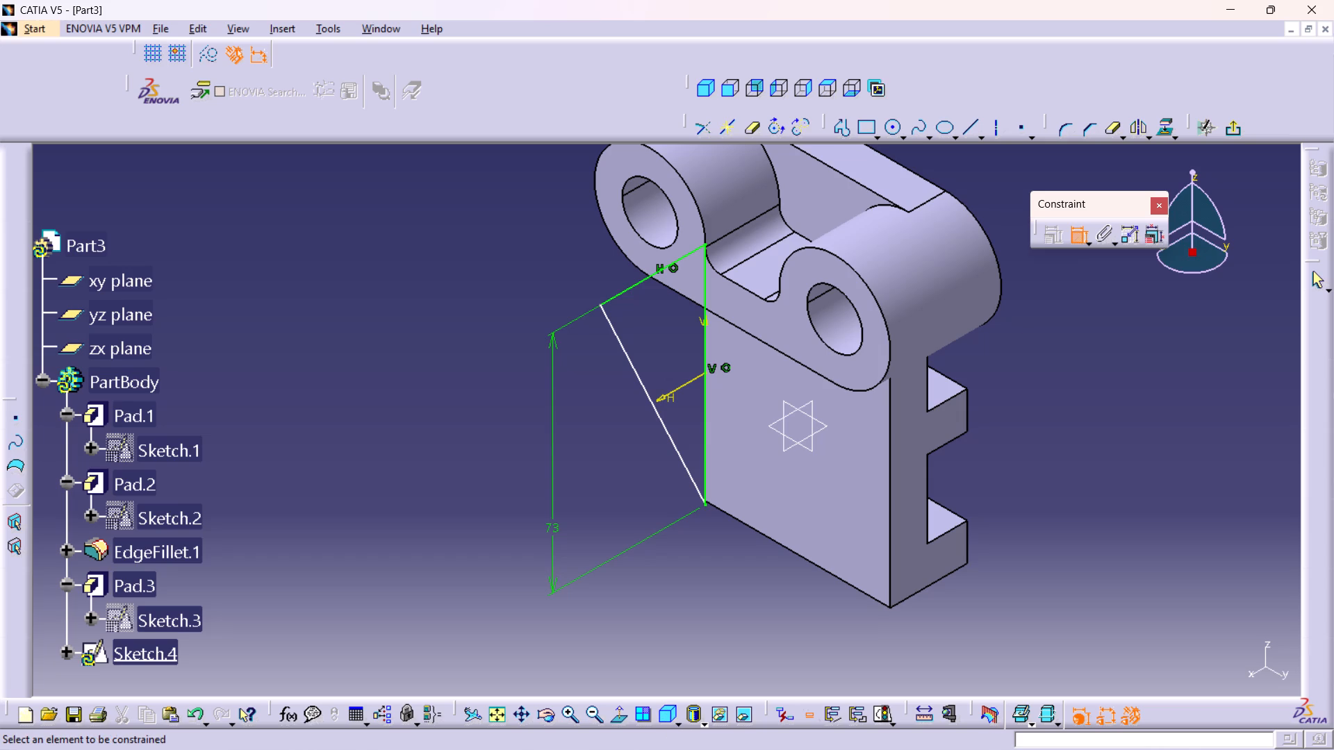
left_click(618, 719)
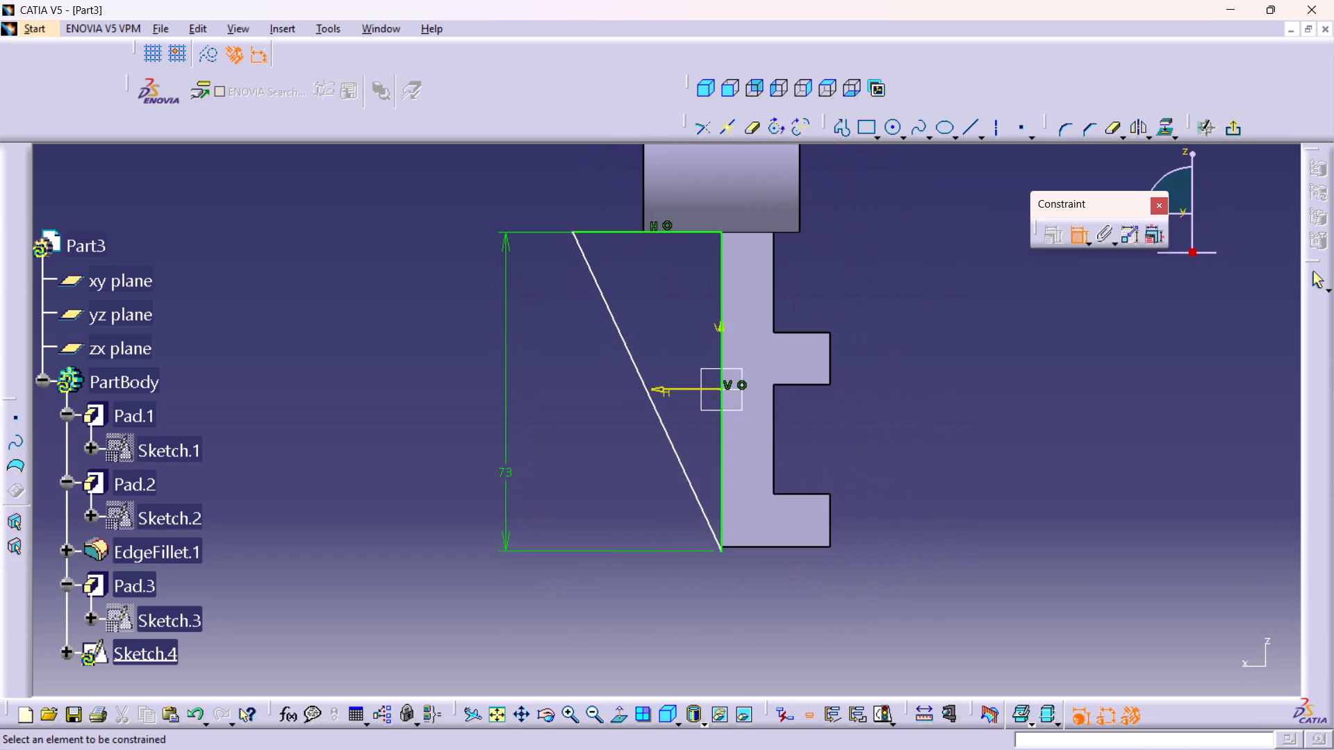
middle_click_drag(559, 618, 722, 593)
right_click_drag(559, 618, 722, 593)
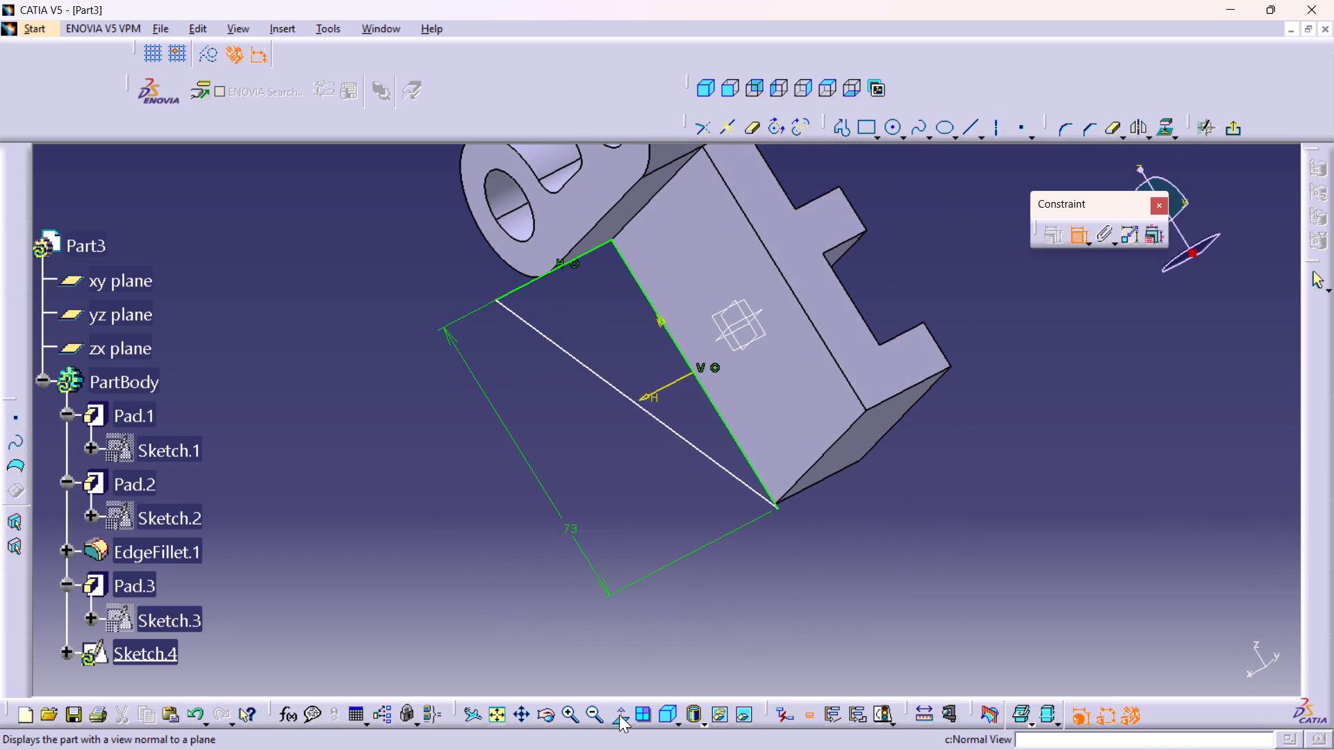
left_click(615, 715)
left_click(618, 710)
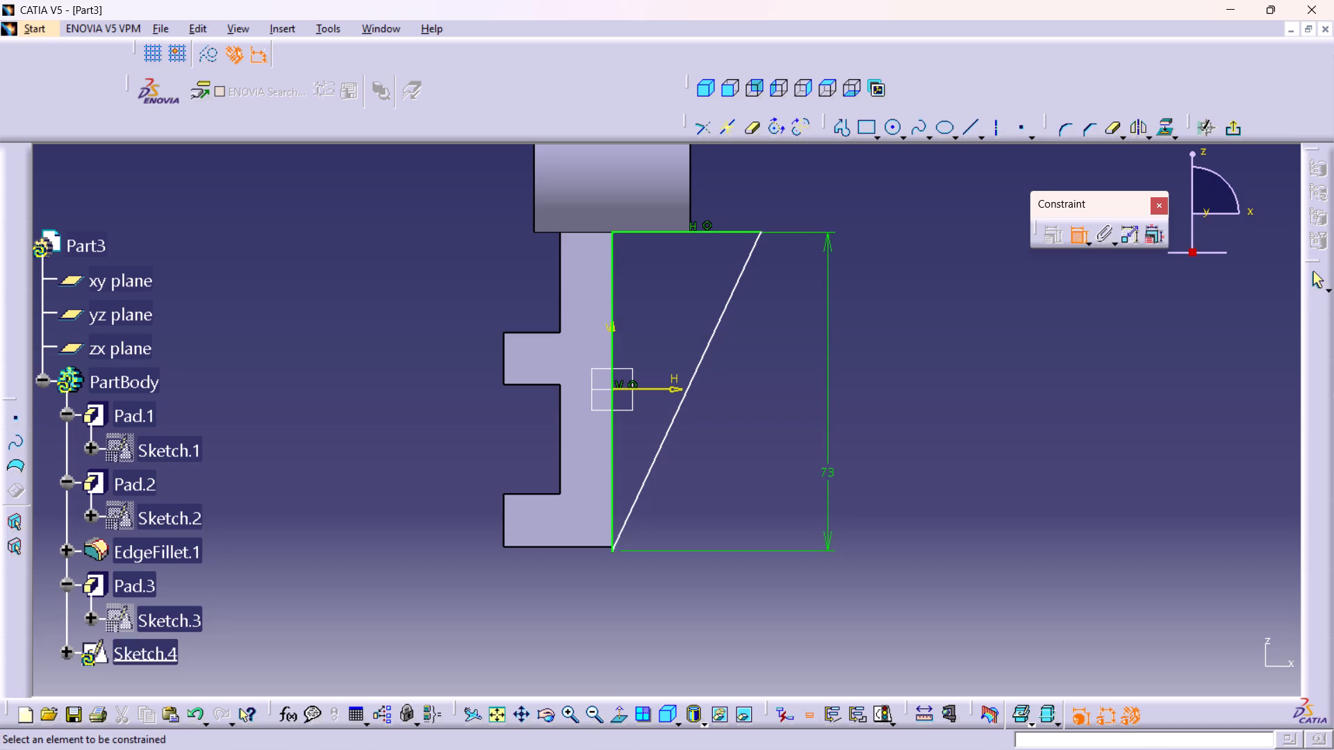
middle_click_drag(707, 222, 698, 165)
right_click(707, 222)
middle_click_drag(705, 217, 705, 262)
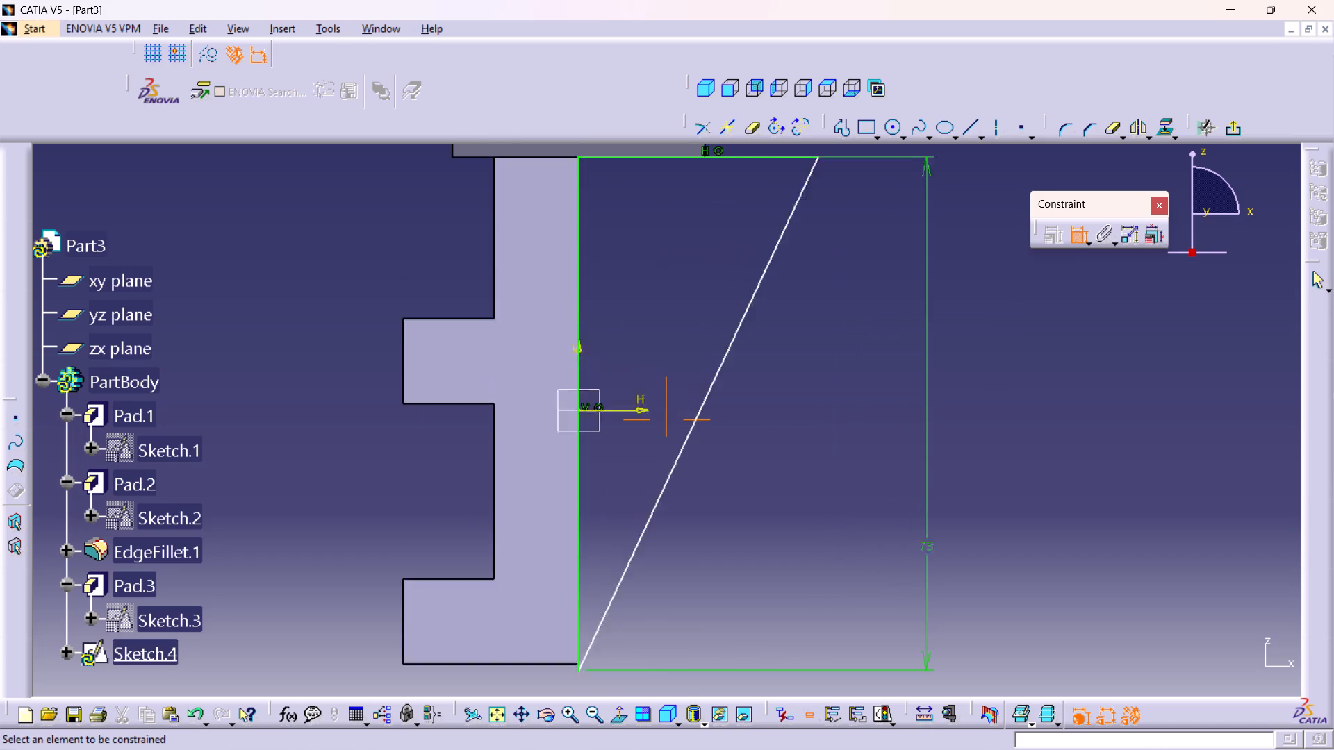
middle_click_drag(705, 262, 705, 512)
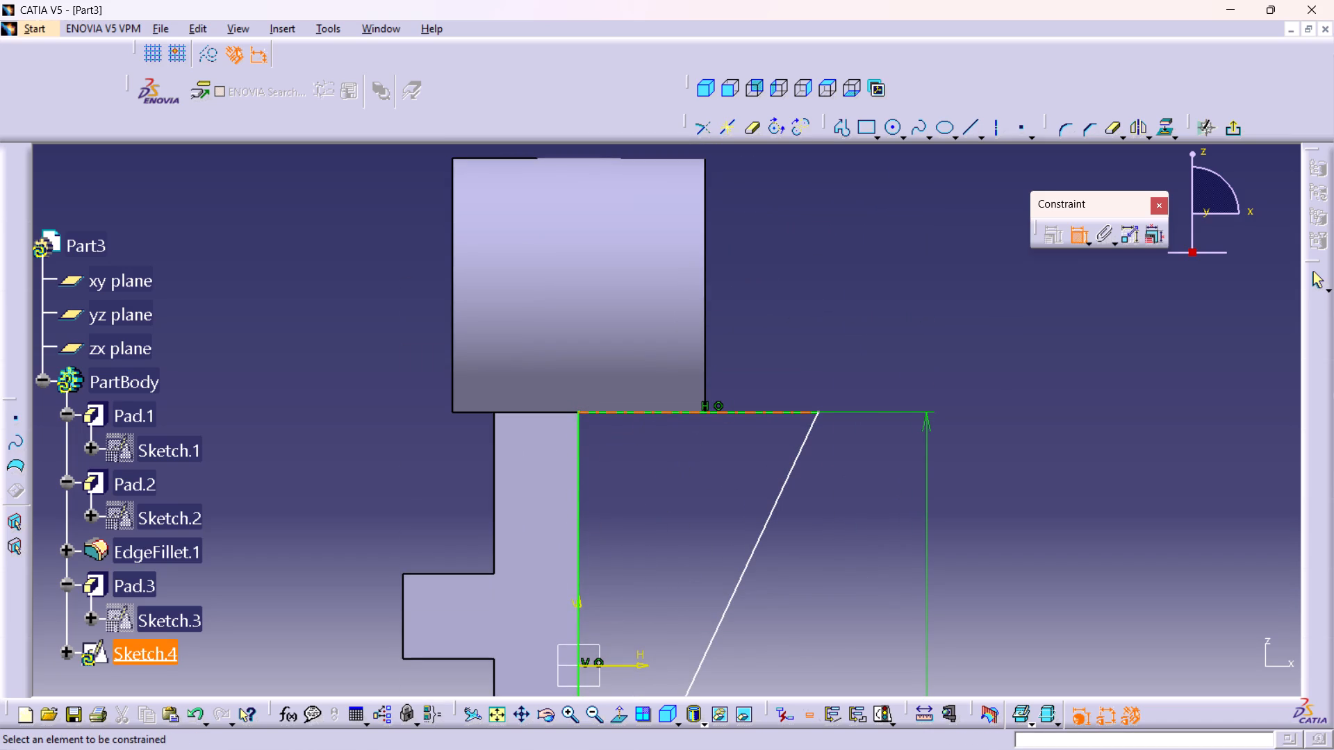
right_click(721, 403)
left_click(759, 622)
Delete the 73 mm length dimension from the triangle's vertical side.
middle_click_drag(655, 556, 673, 644)
right_click(655, 554)
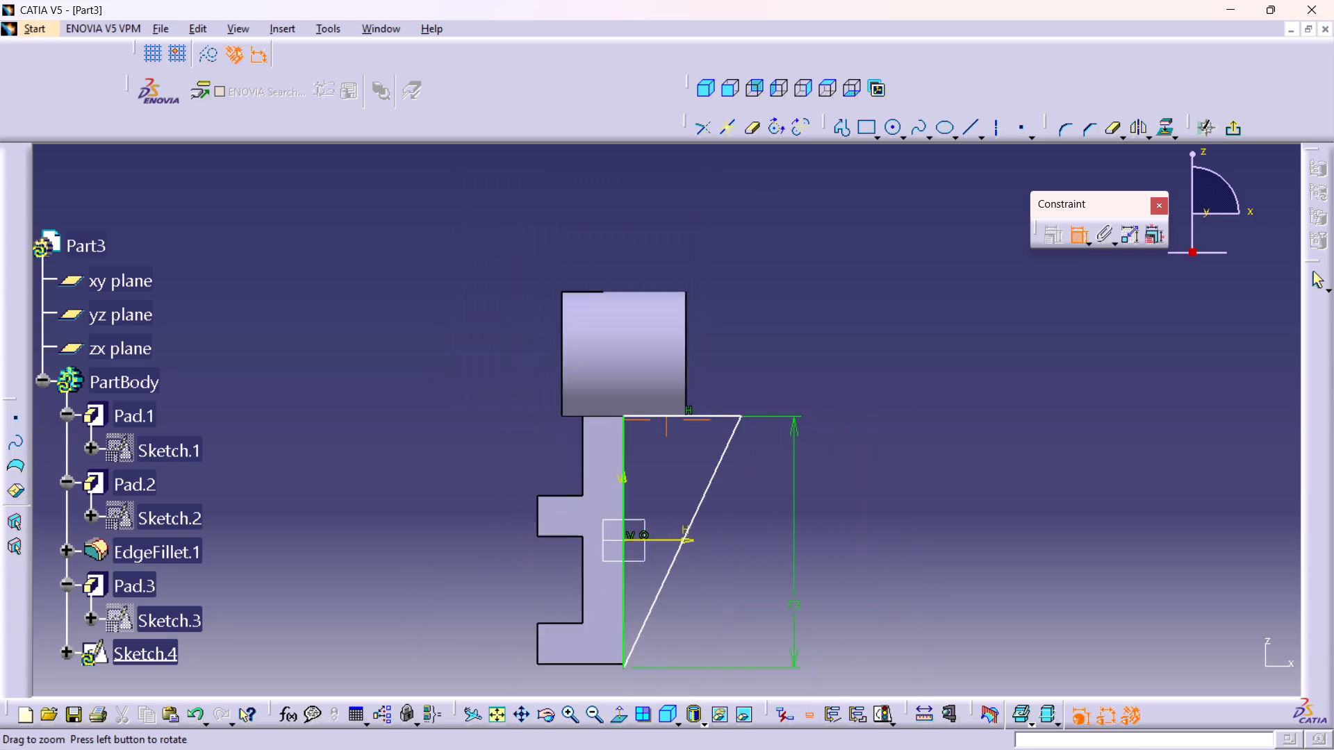
middle_click_drag(673, 644, 675, 647)
middle_click_drag(705, 619, 705, 519)
double_click(799, 497)
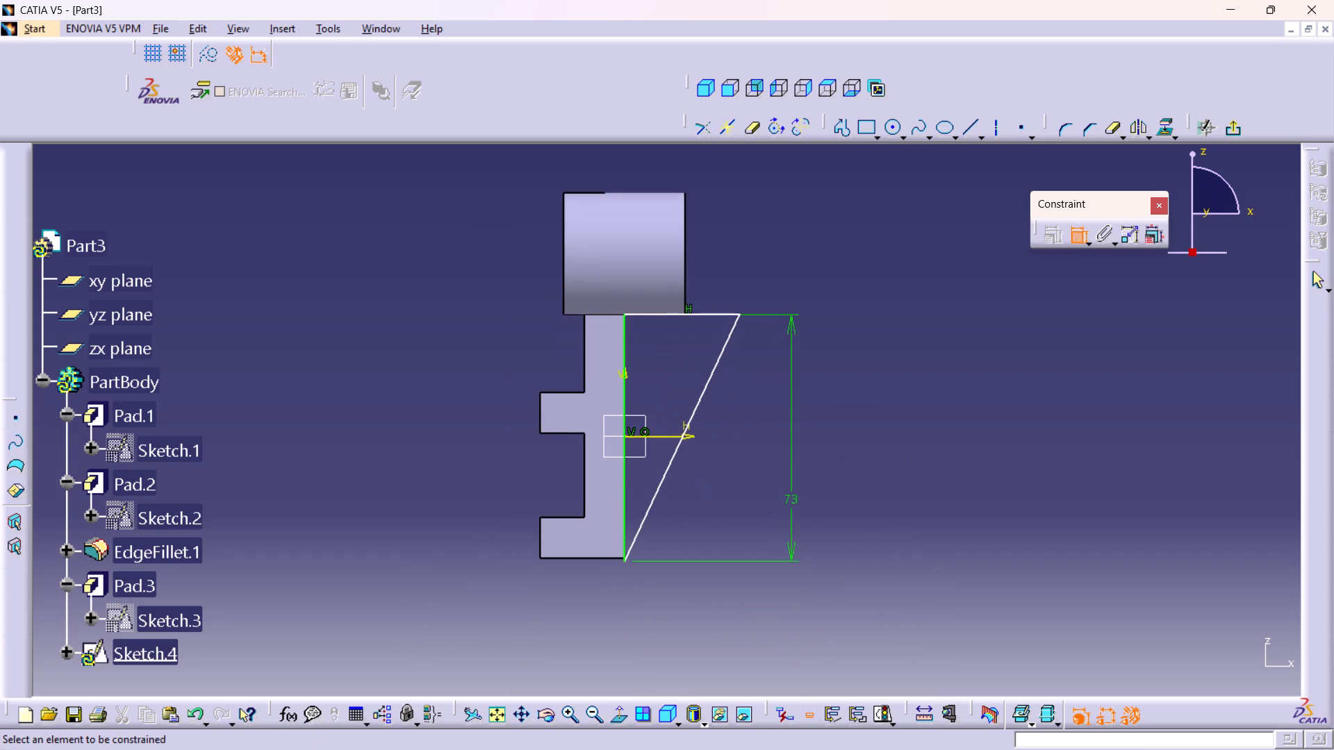
double_click(795, 500)
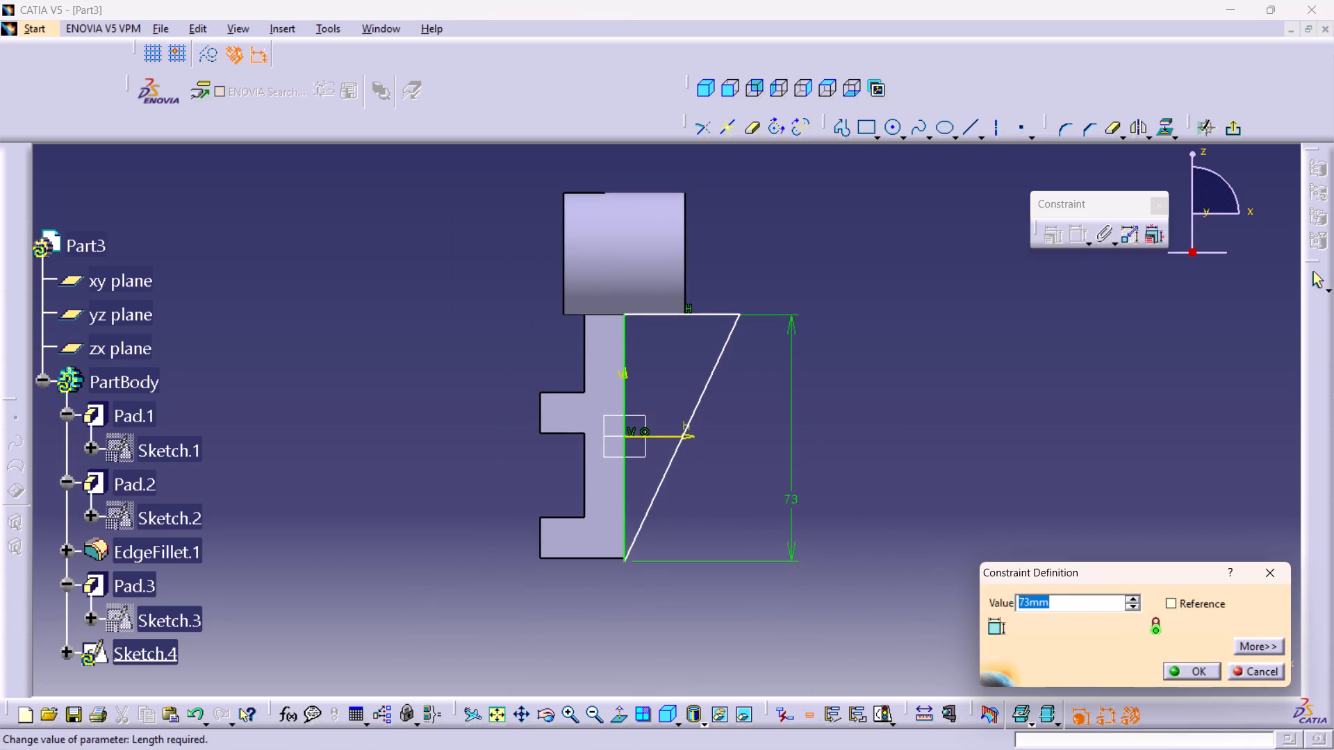
left_click(1275, 572)
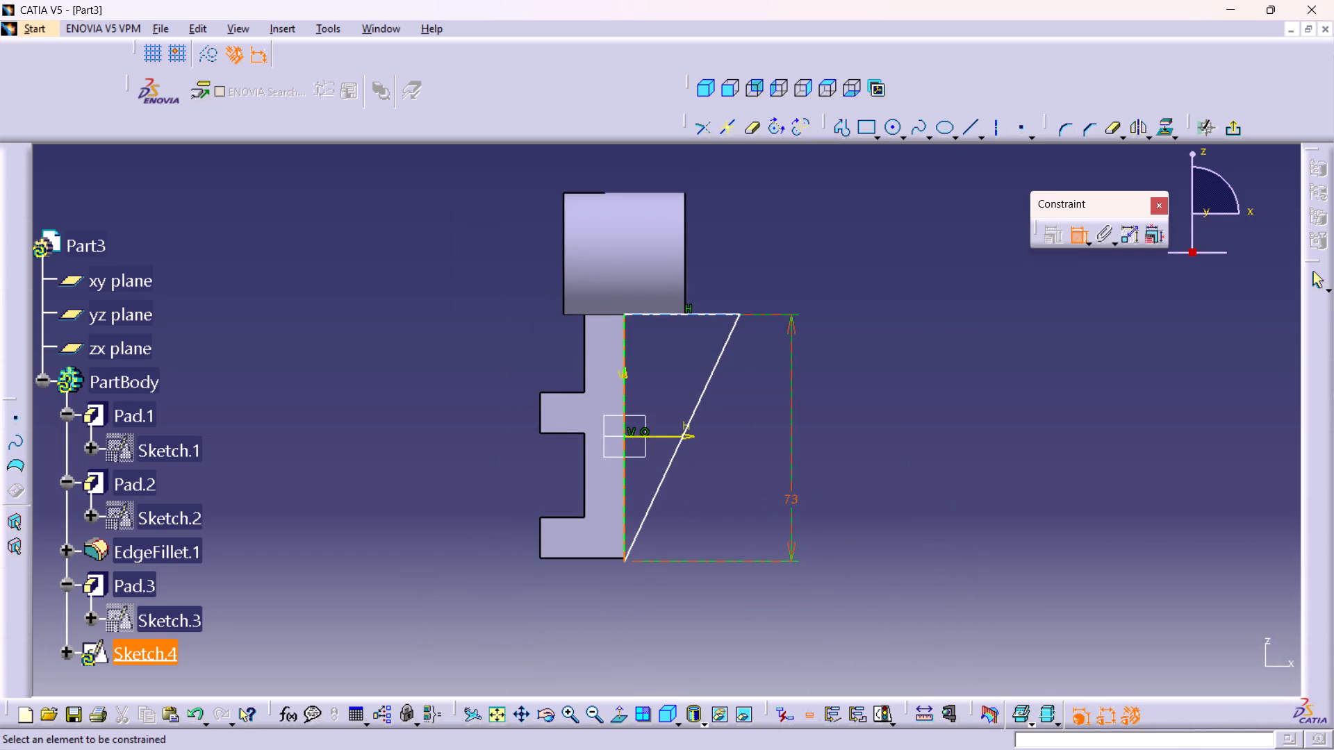
right_click(795, 501)
left_click(825, 485)
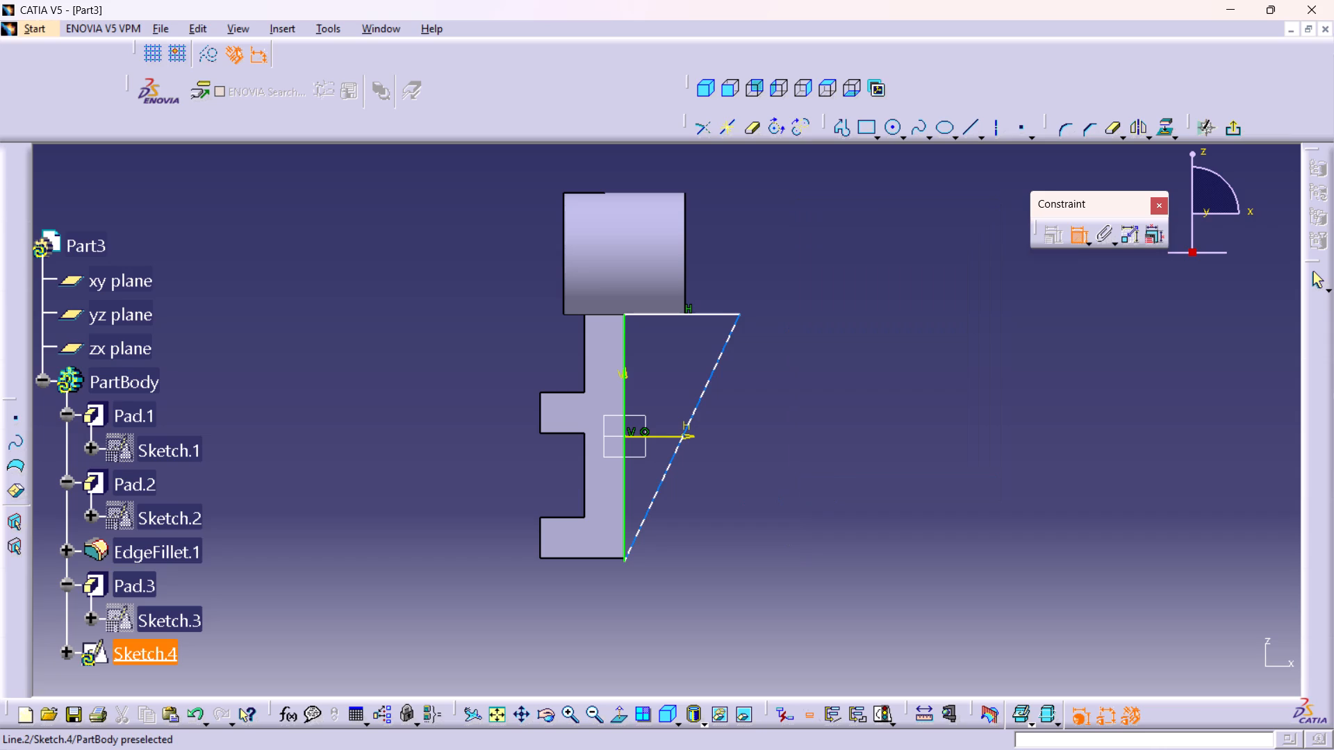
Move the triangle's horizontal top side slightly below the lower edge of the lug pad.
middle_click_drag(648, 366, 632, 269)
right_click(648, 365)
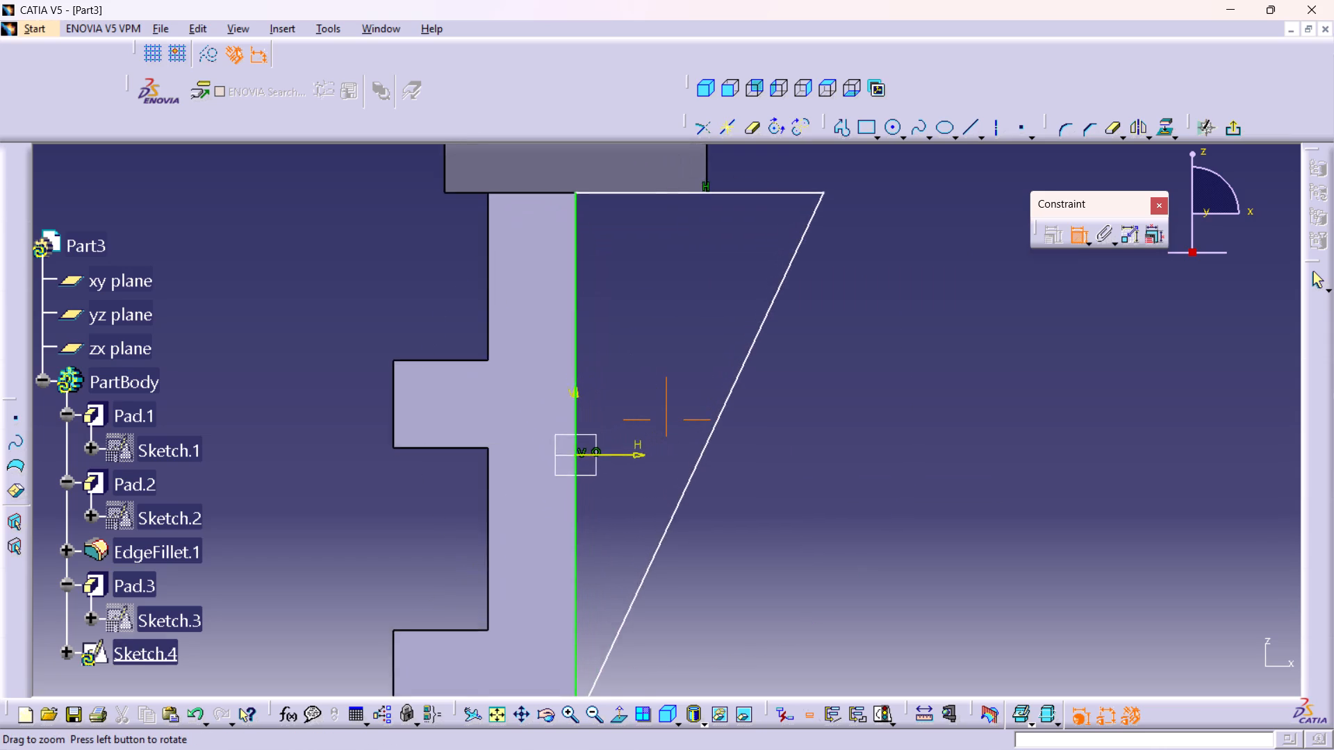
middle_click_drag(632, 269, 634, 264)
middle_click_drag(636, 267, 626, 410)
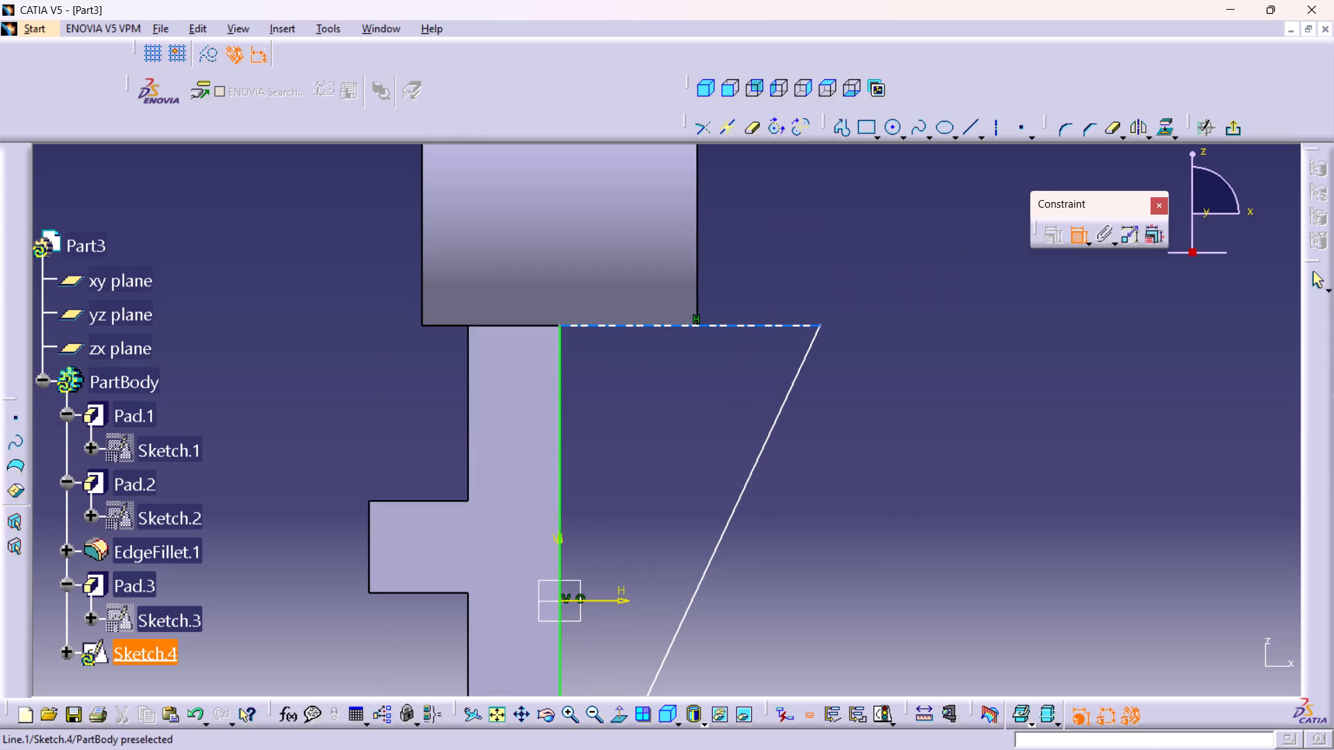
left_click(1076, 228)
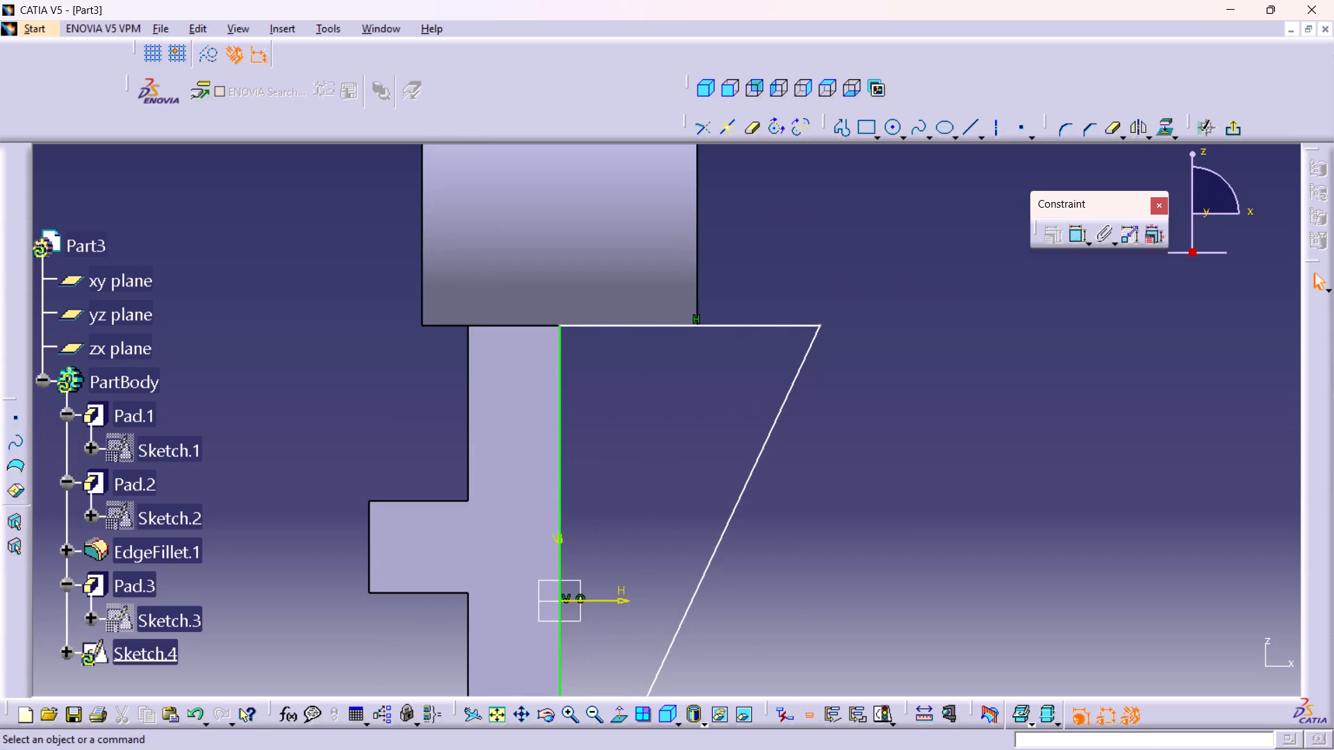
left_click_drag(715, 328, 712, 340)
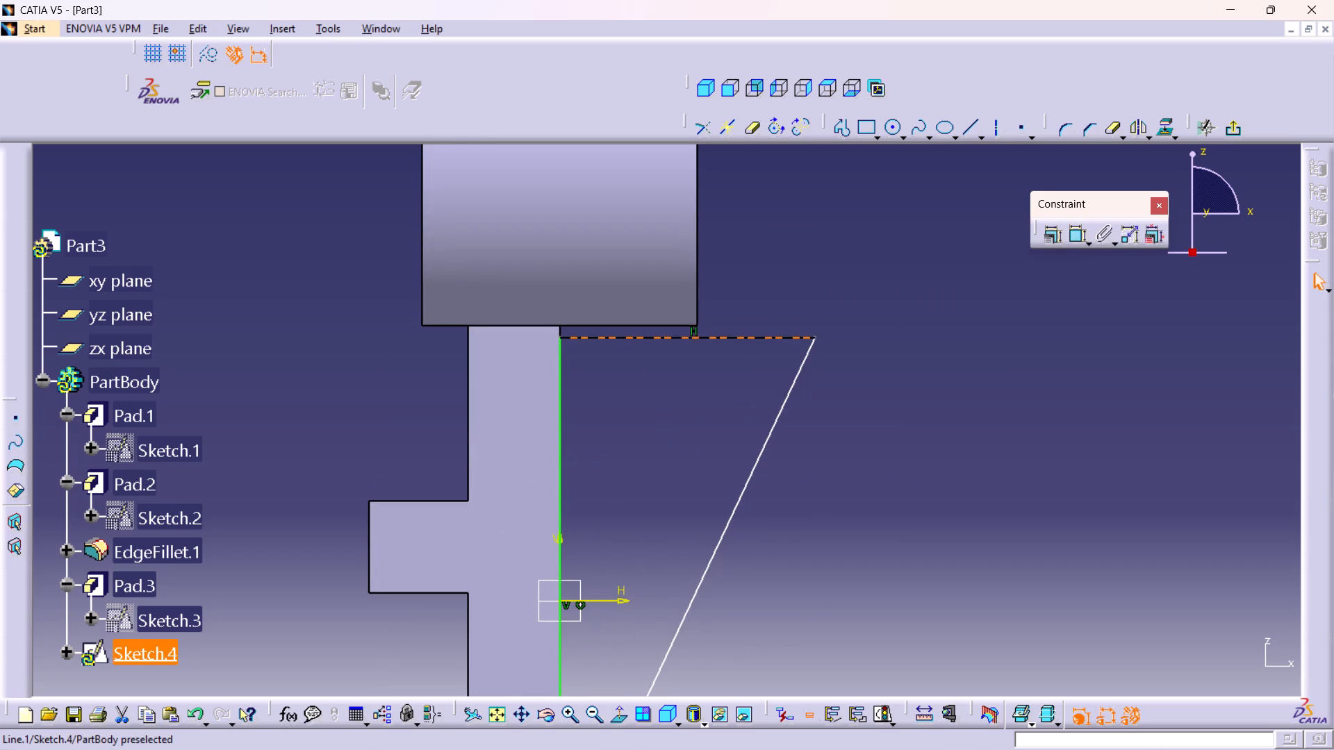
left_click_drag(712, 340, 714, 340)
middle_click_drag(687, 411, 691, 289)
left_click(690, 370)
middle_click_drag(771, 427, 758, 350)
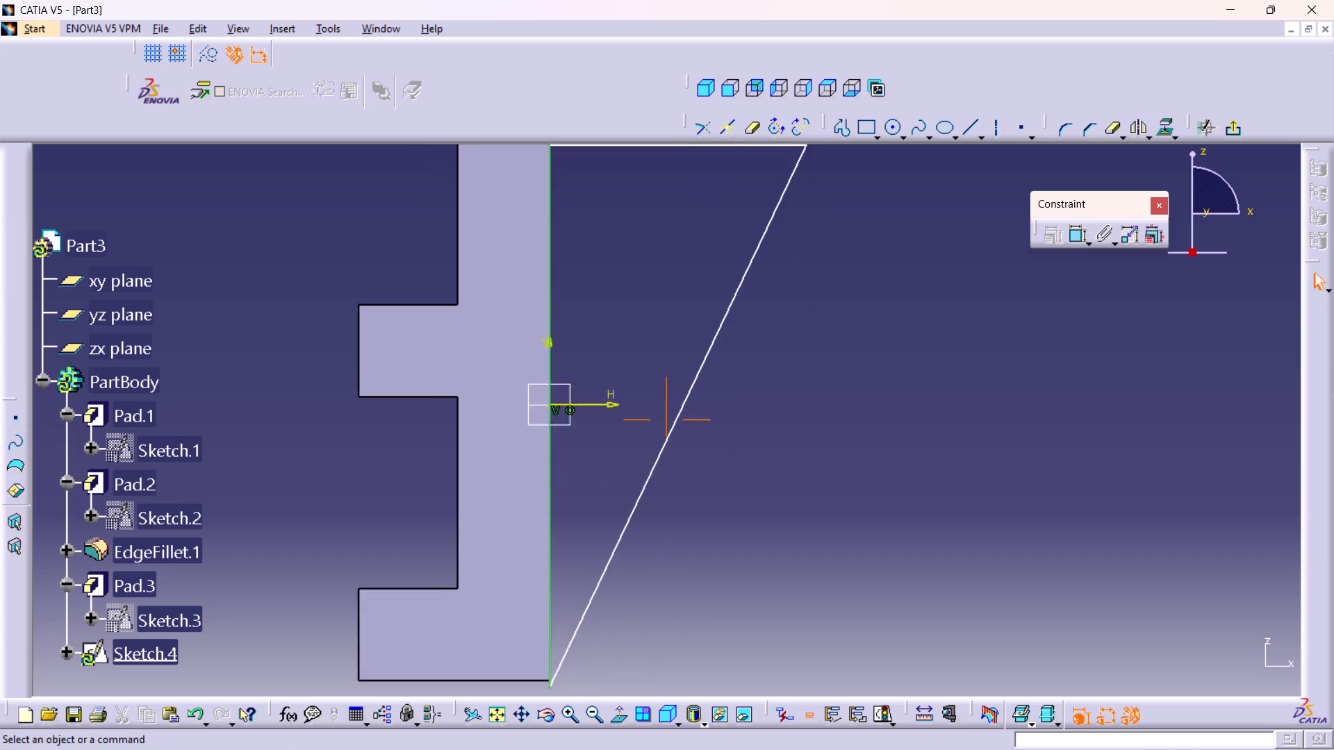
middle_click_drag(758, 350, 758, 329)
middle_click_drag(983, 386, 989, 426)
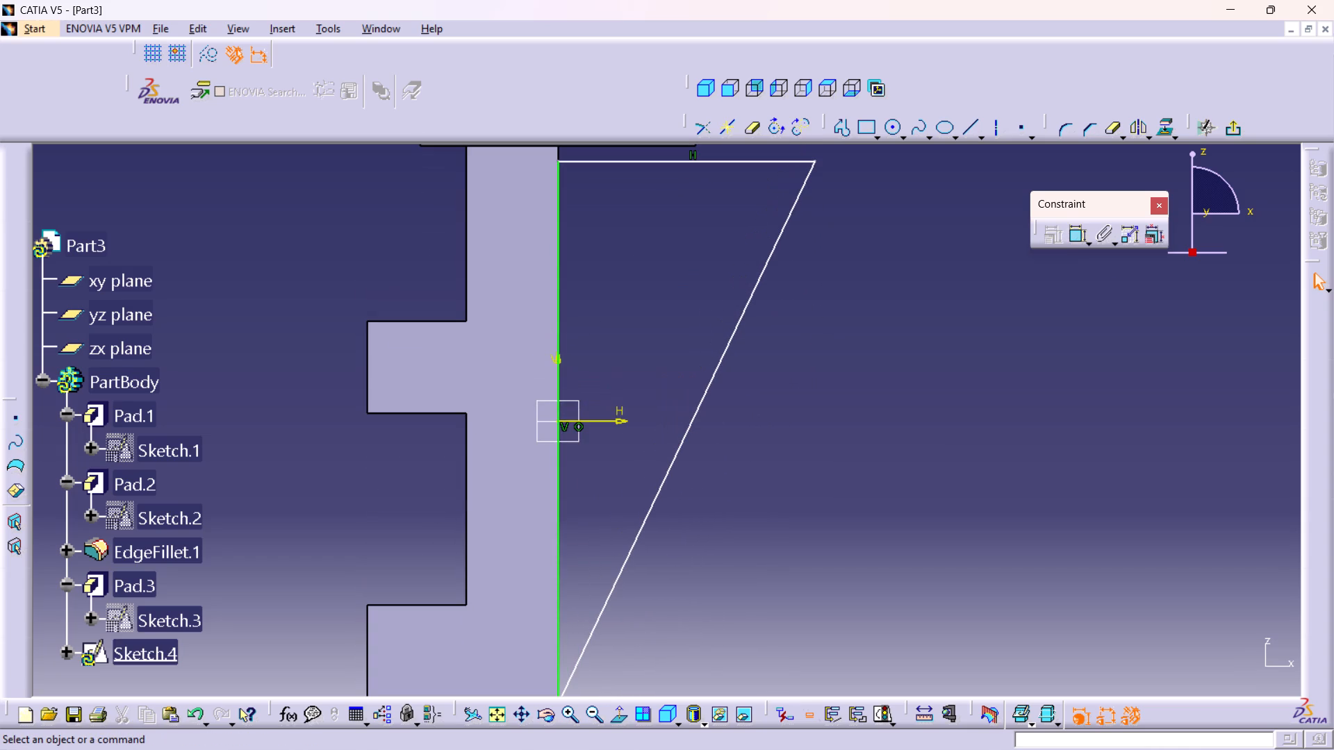
Dimension the length of the triangle's vertical side again and set it to 73 mm.
double_click(1073, 233)
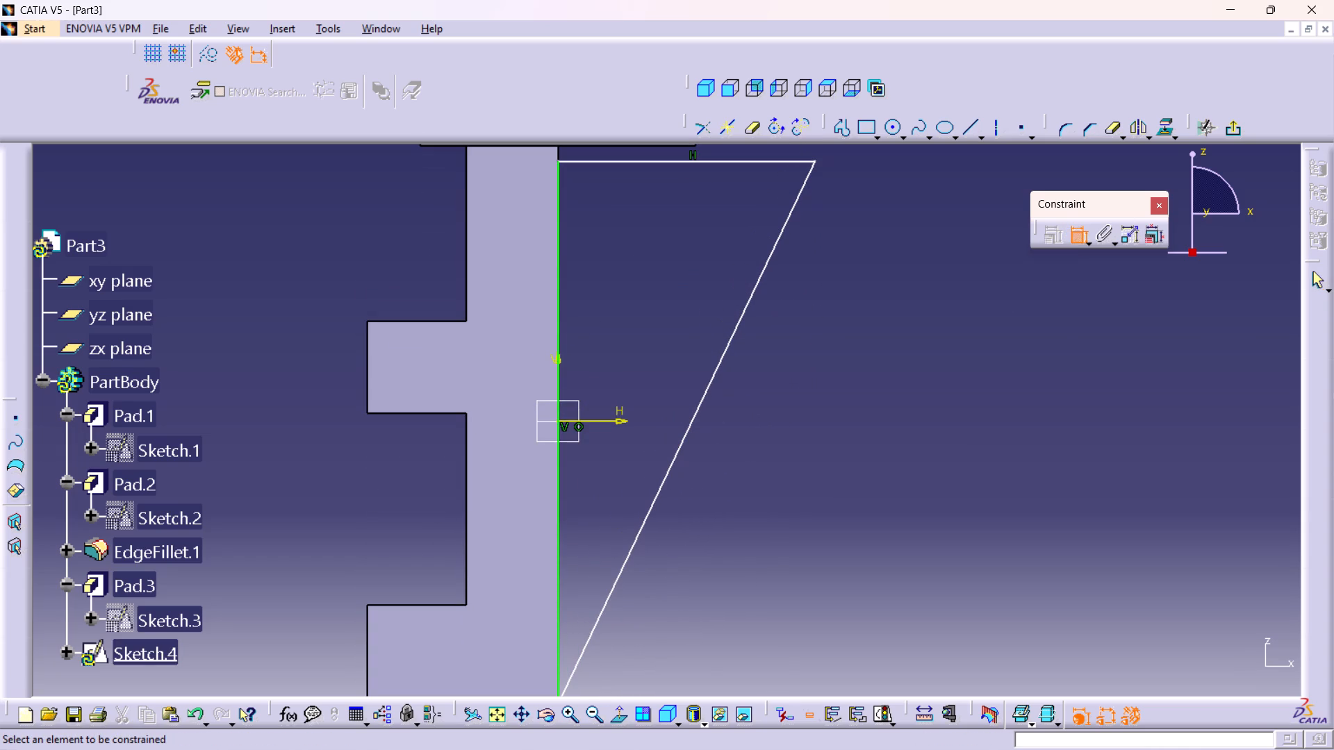
left_click(559, 519)
left_click(857, 535)
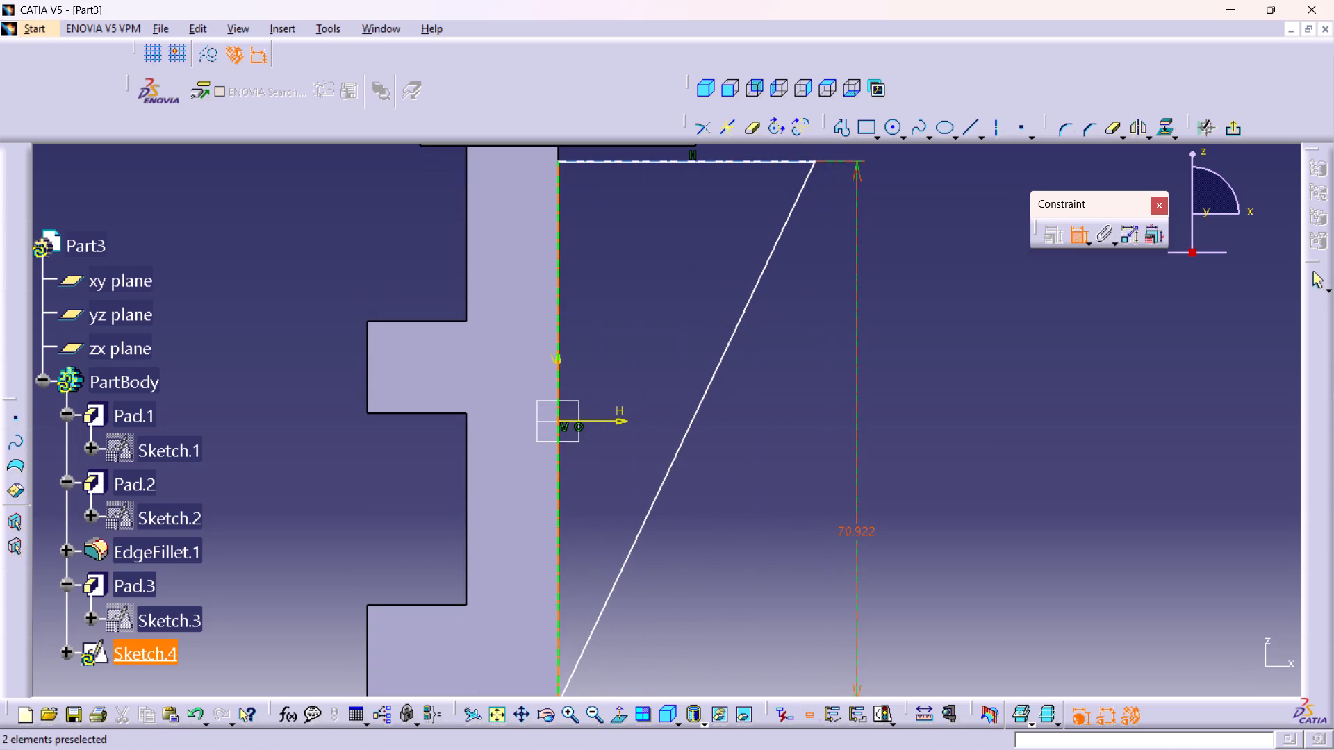
double_click(862, 528)
double_click(862, 527)
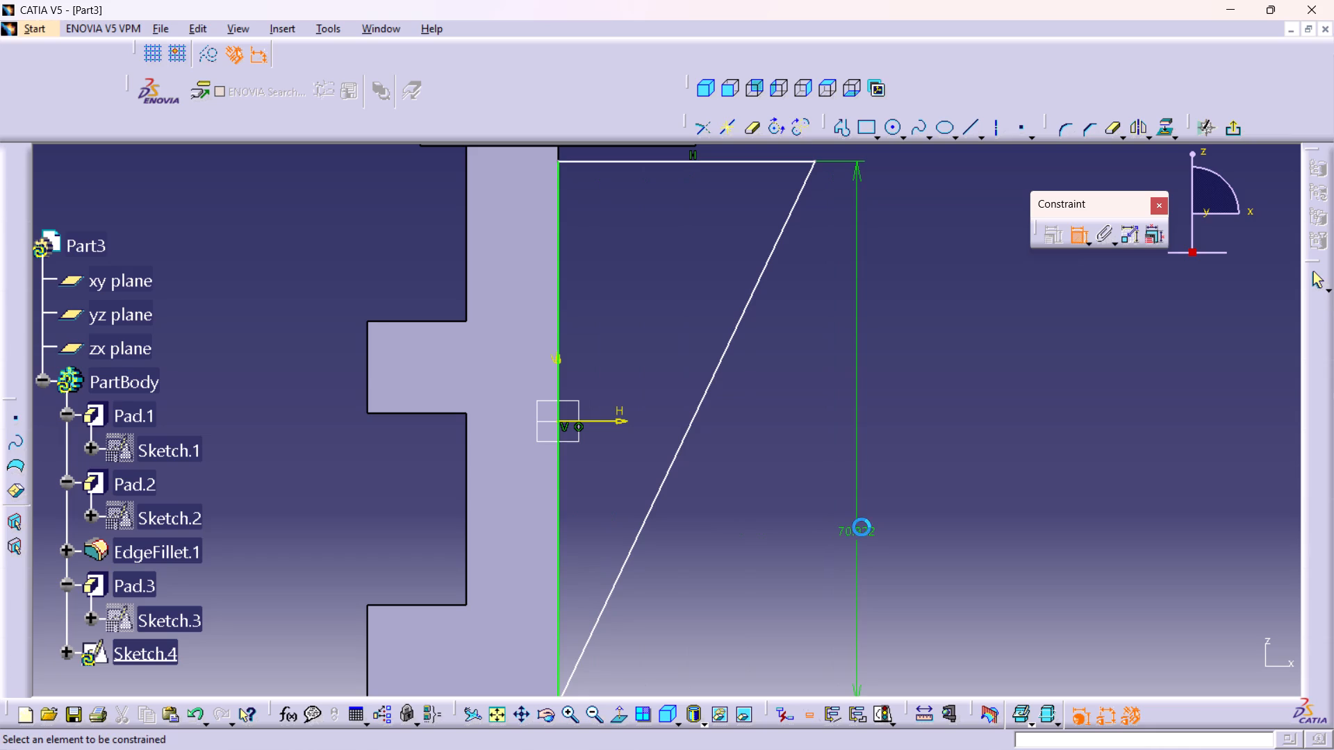
type("73")
key("Return")
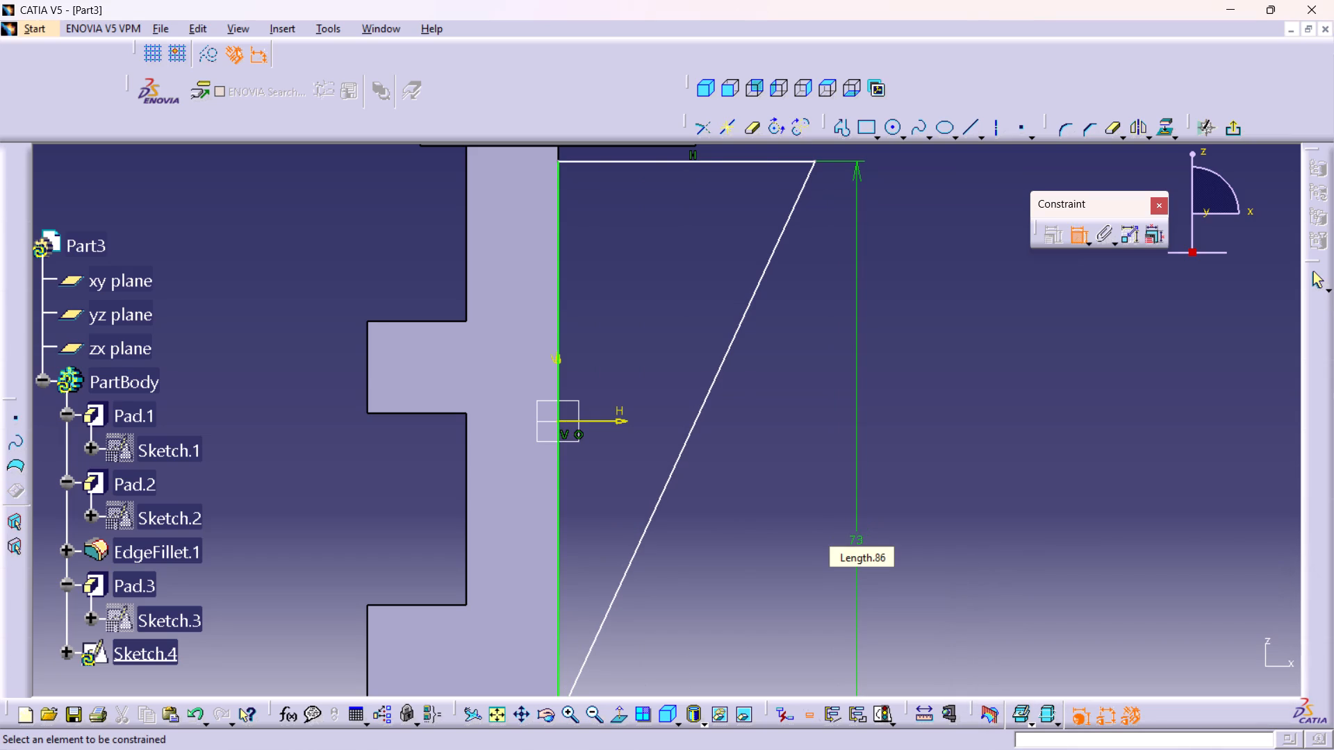
Add a coincidence constraint between the triangle's lower corner and the bottom edge of the base pad.
middle_click_drag(838, 528, 862, 380)
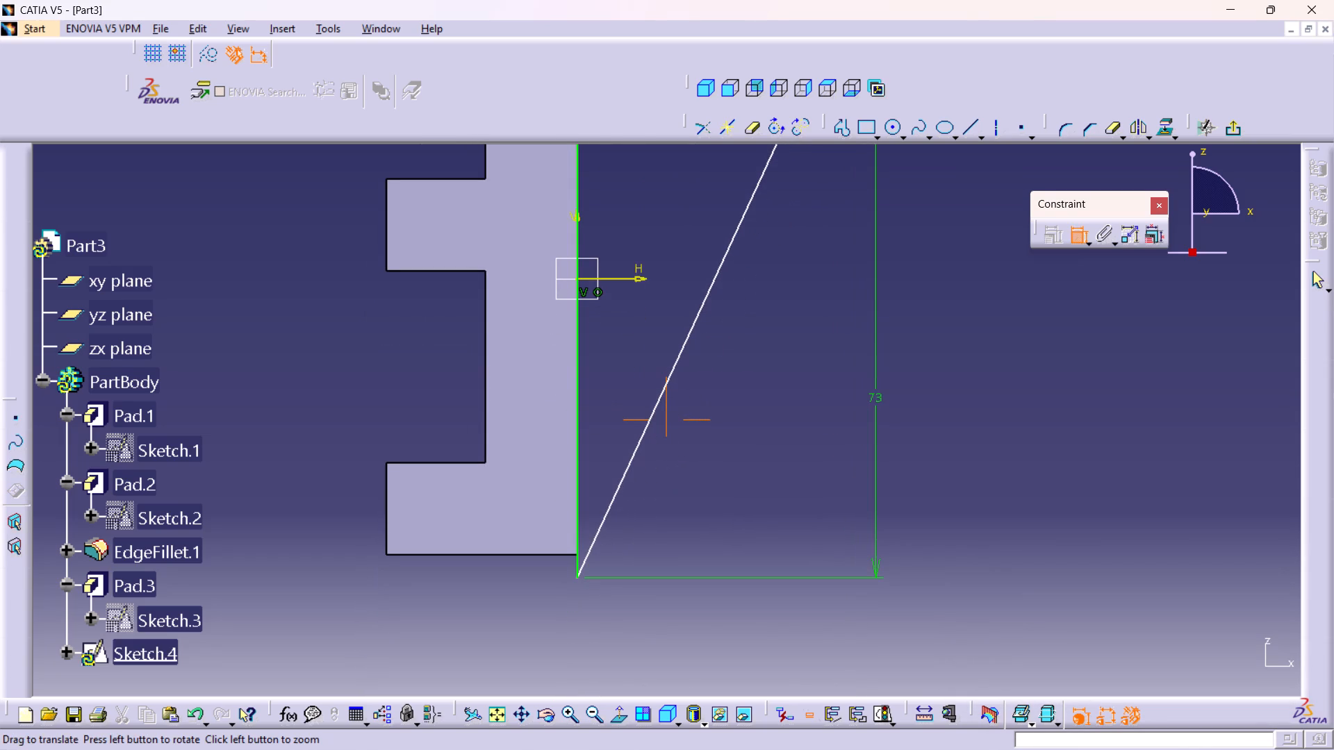
middle_click_drag(710, 486, 705, 512)
middle_click_drag(534, 558, 523, 515)
right_click(534, 558)
middle_click_drag(500, 551, 512, 447)
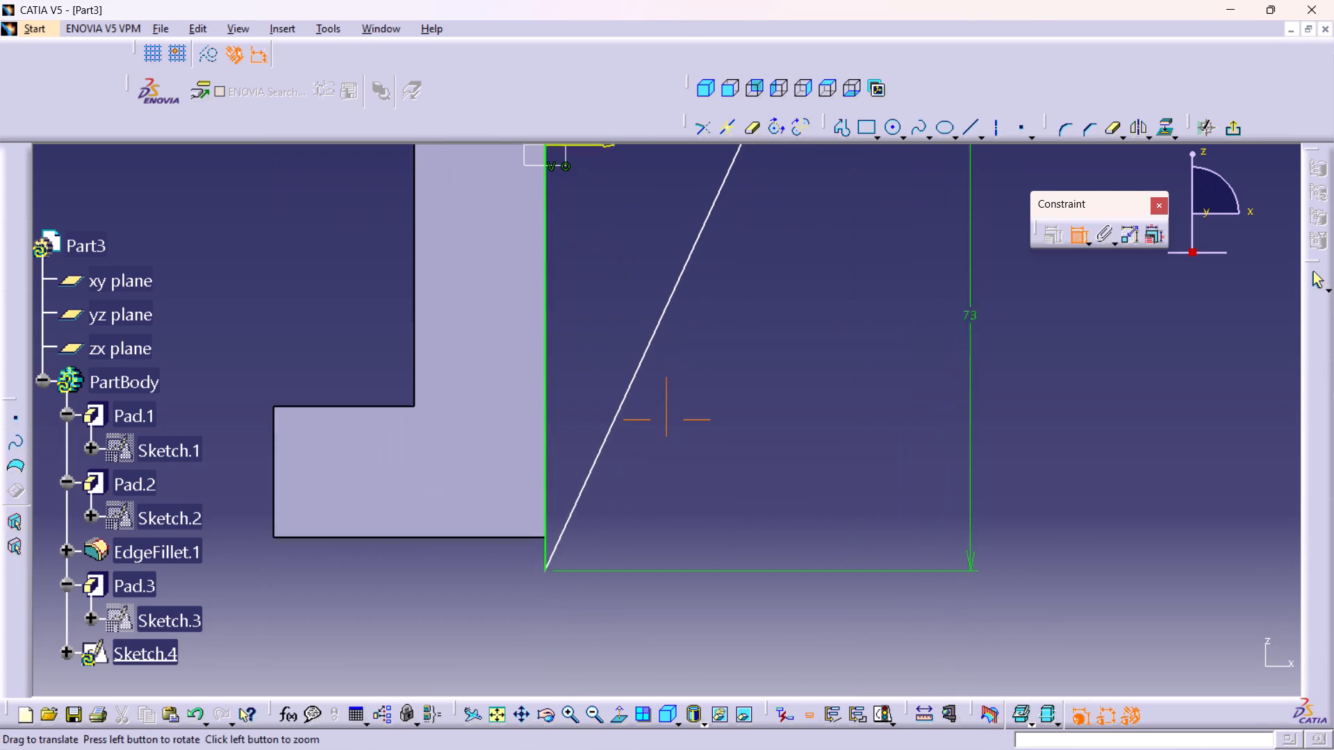
middle_click_drag(512, 447, 514, 444)
left_click(547, 562)
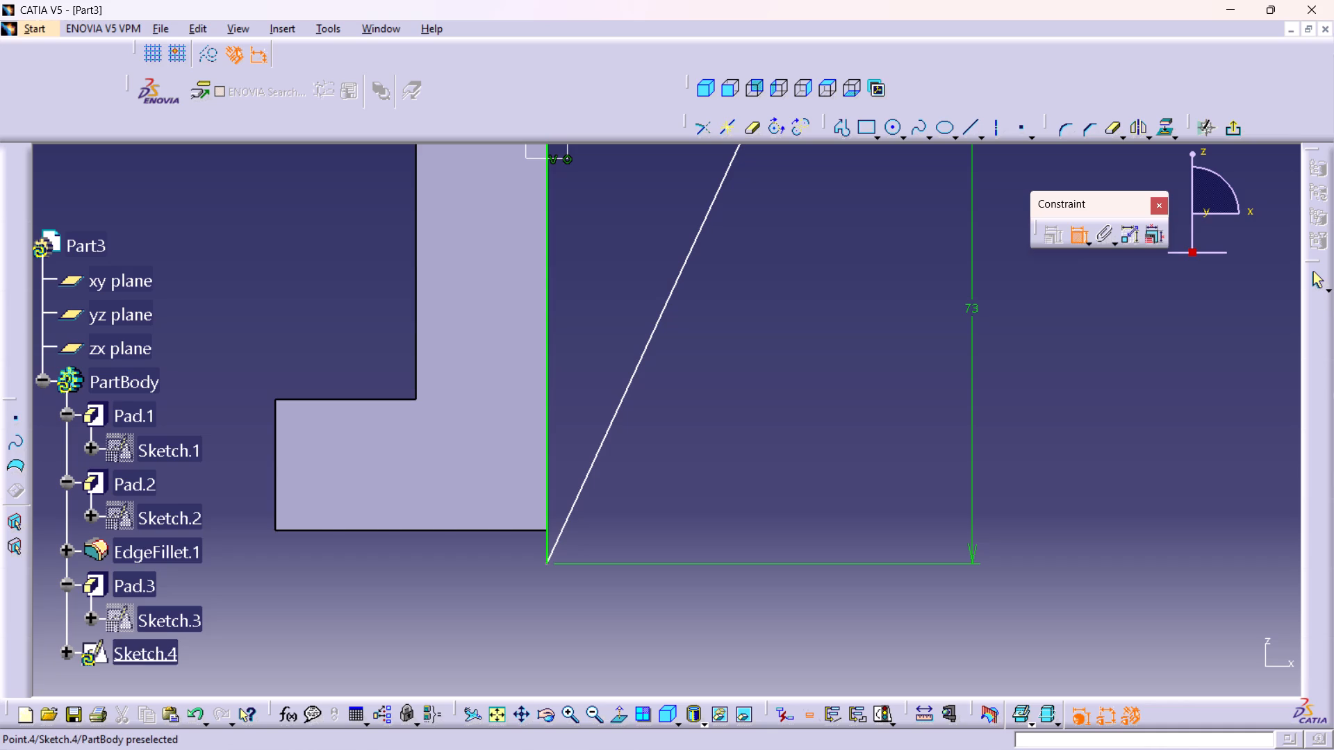
middle_click_drag(547, 528, 545, 511)
right_click(547, 528)
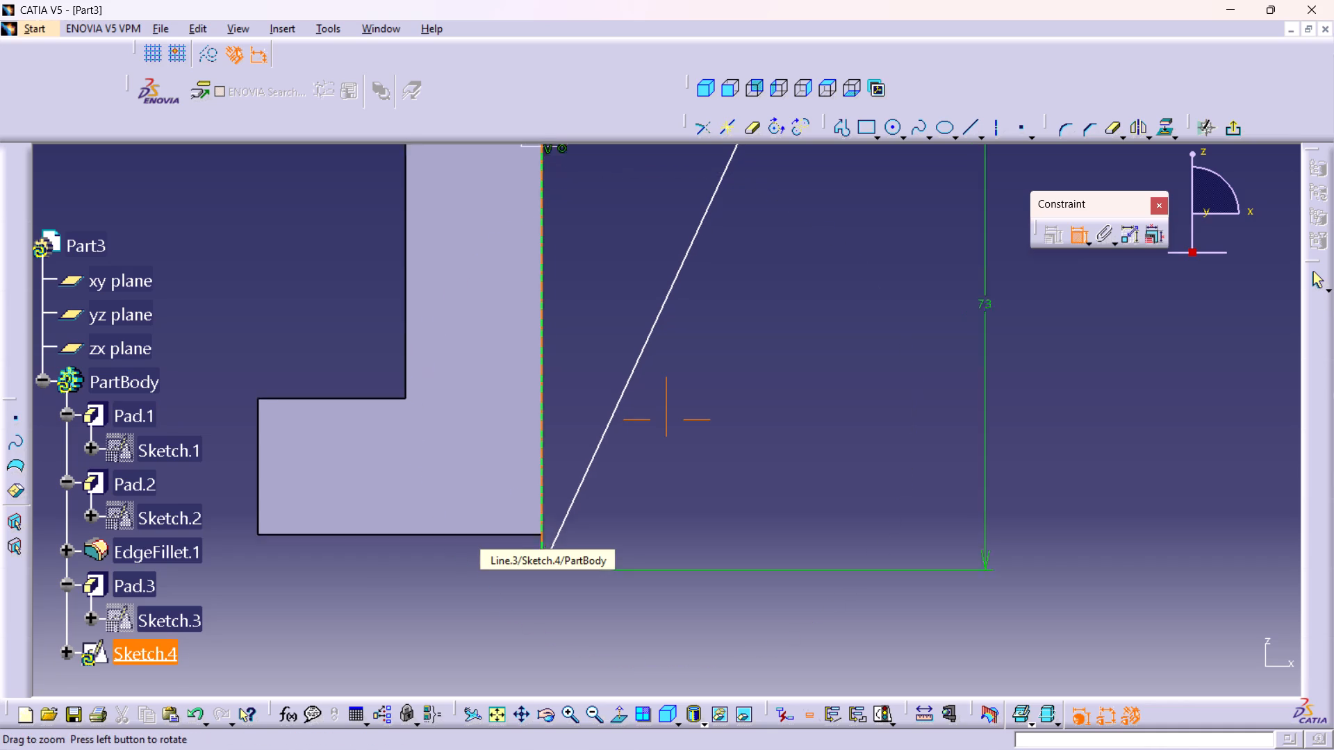
middle_click_drag(545, 511, 538, 391)
middle_click_drag(405, 569, 532, 409)
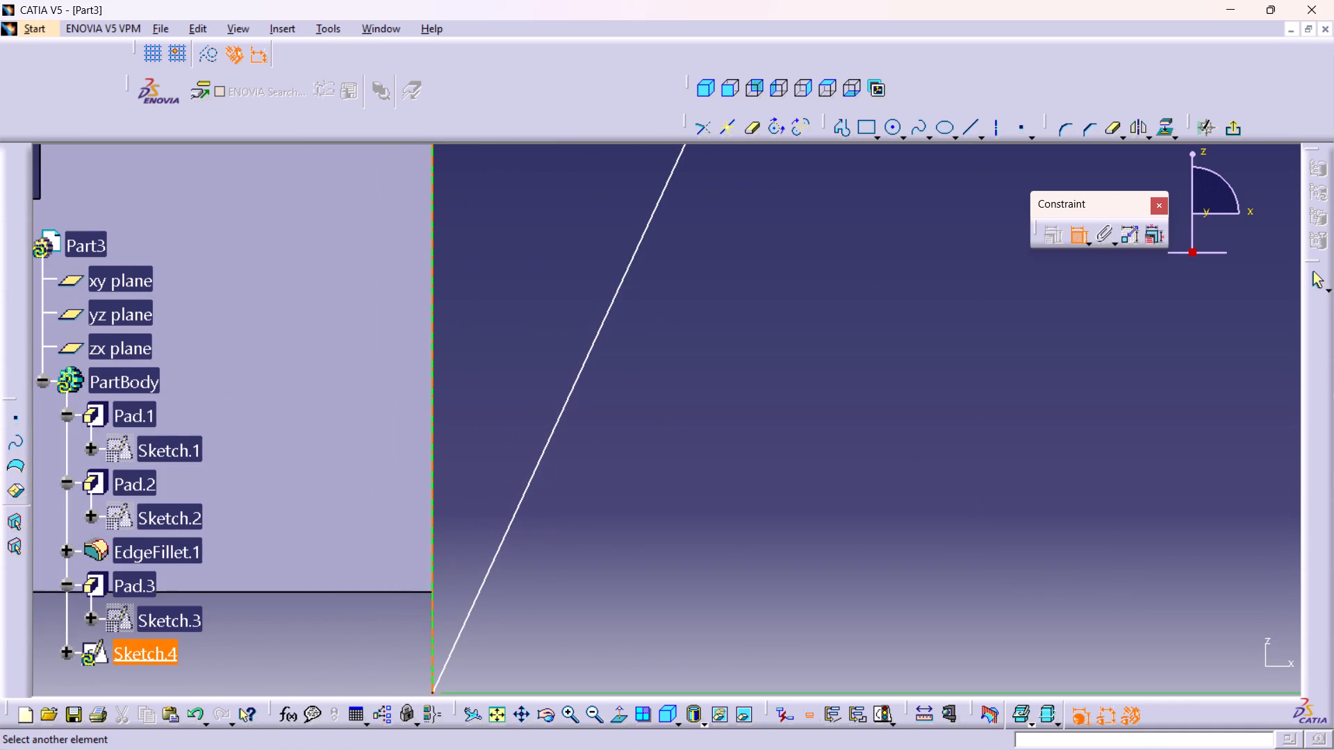
left_click(426, 592)
right_click(661, 603)
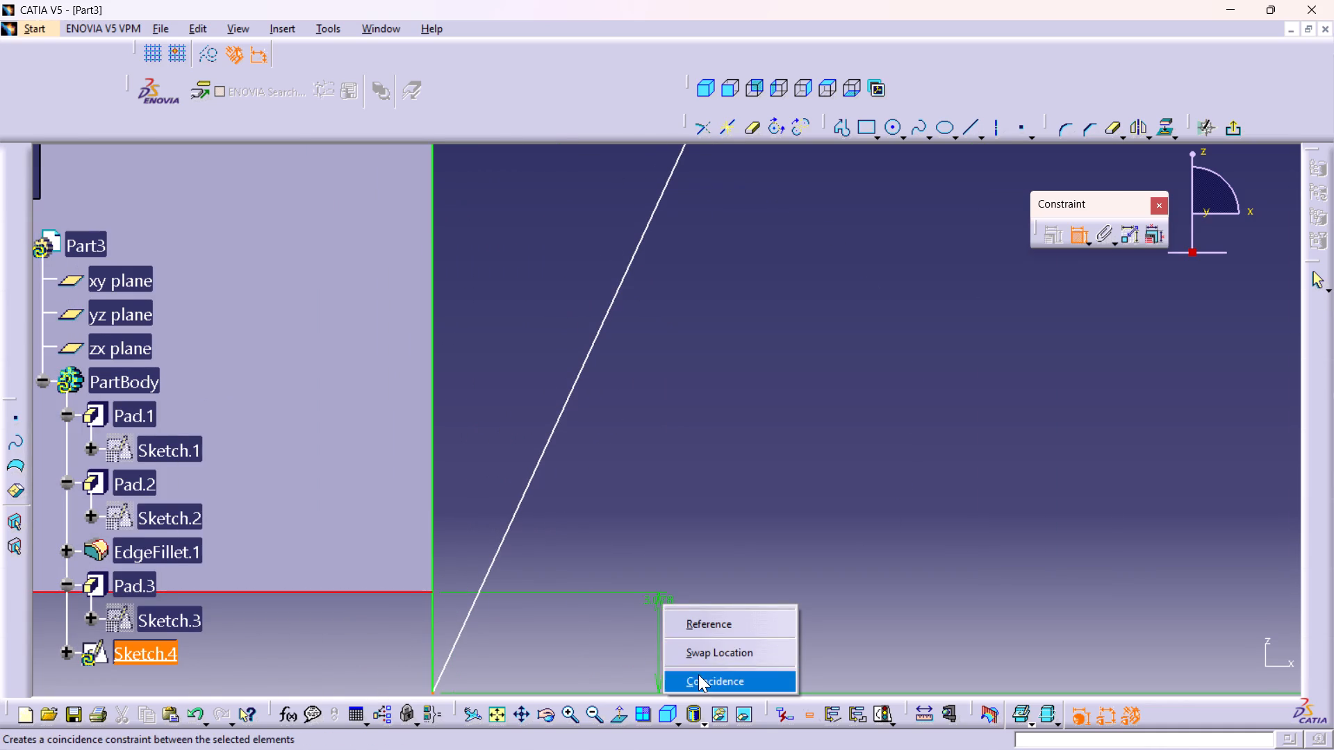
left_click(698, 674)
Dimension the length of the triangle's horizontal top side and set it to 18 mm.
middle_click_drag(693, 559, 705, 673)
right_click(693, 558)
middle_click_drag(789, 227, 773, 533)
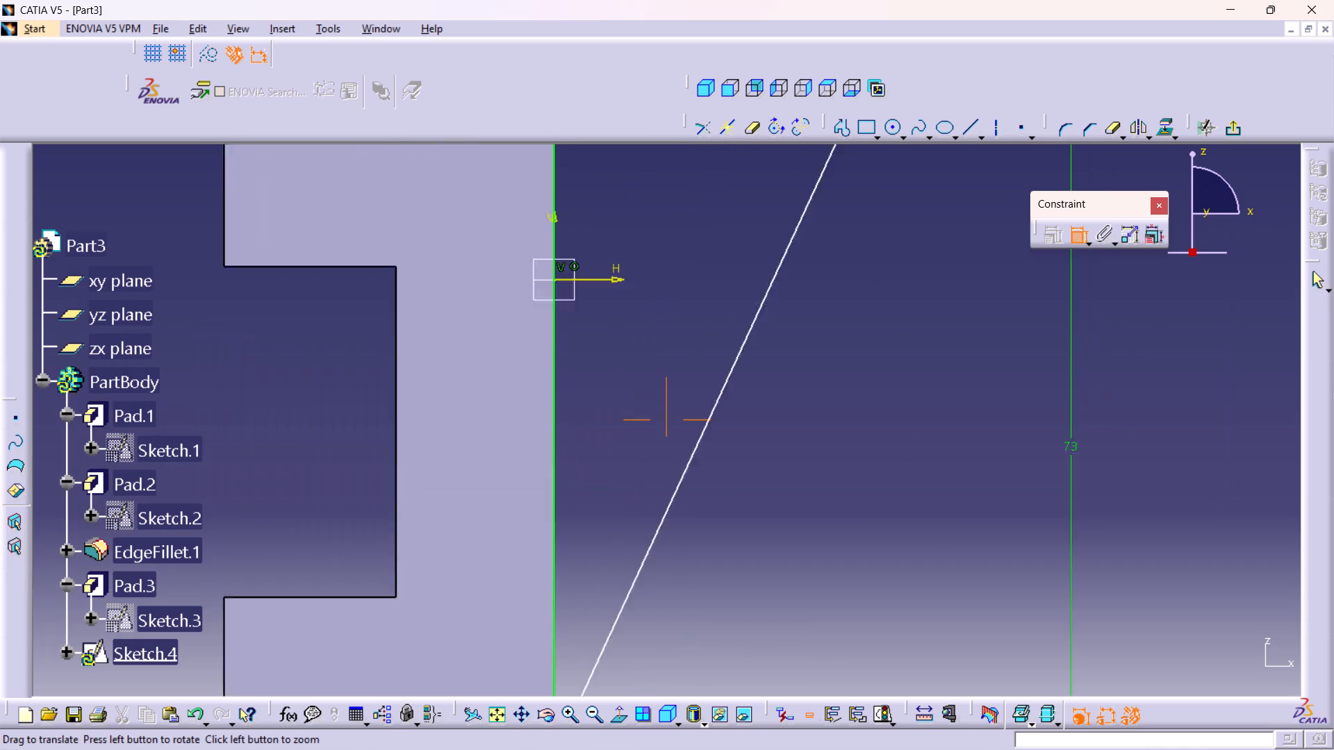
middle_click_drag(773, 533, 768, 608)
middle_click_drag(826, 492, 823, 599)
right_click(823, 528)
middle_click_drag(838, 448, 834, 489)
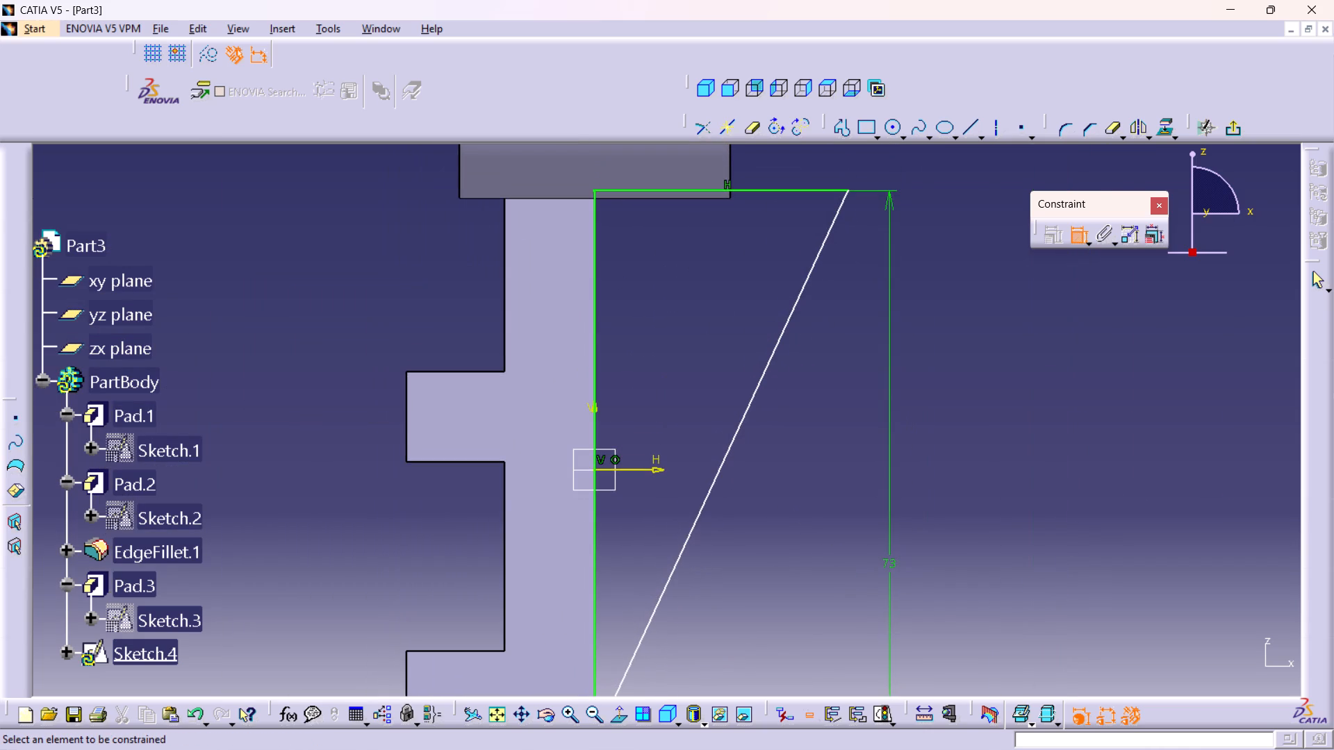
middle_click_drag(743, 459, 739, 390)
middle_click_drag(771, 387, 771, 690)
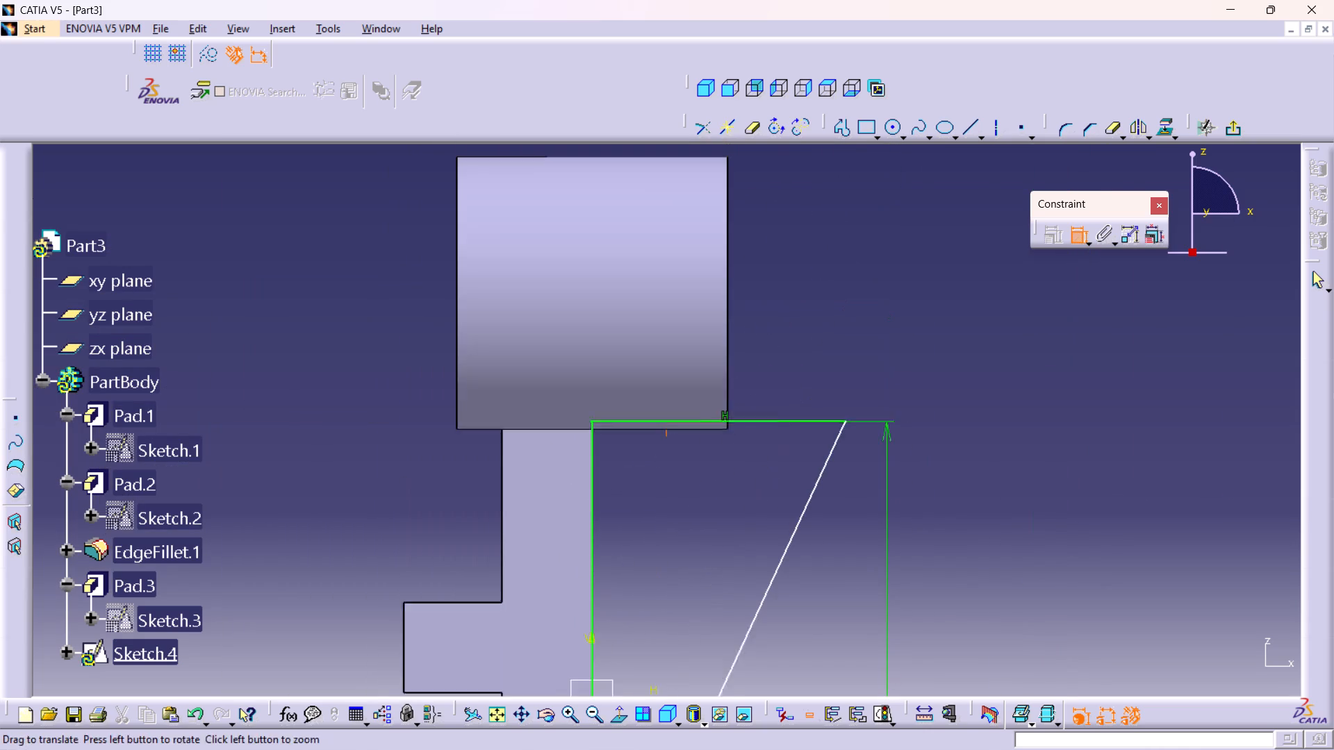
middle_click_drag(771, 690, 771, 711)
left_click(814, 444)
left_click(805, 409)
double_click(805, 406)
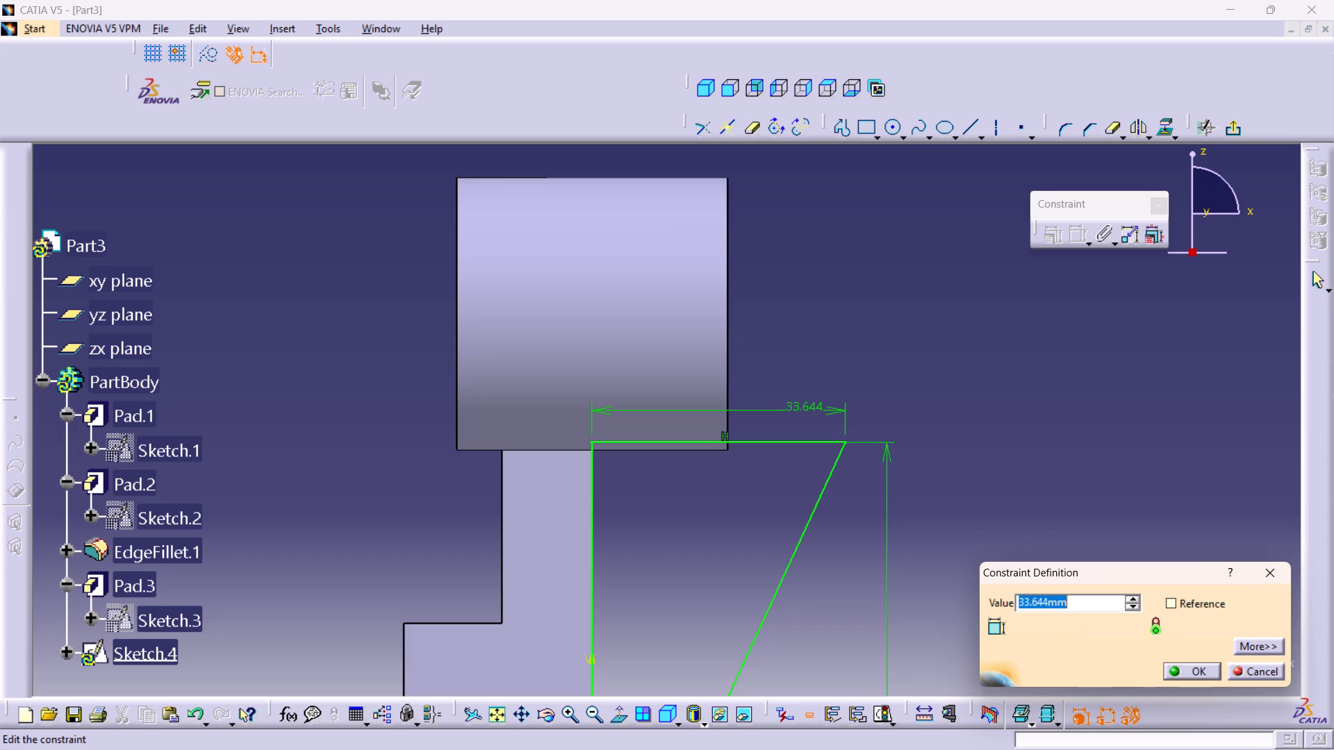
type("18")
key("Return")
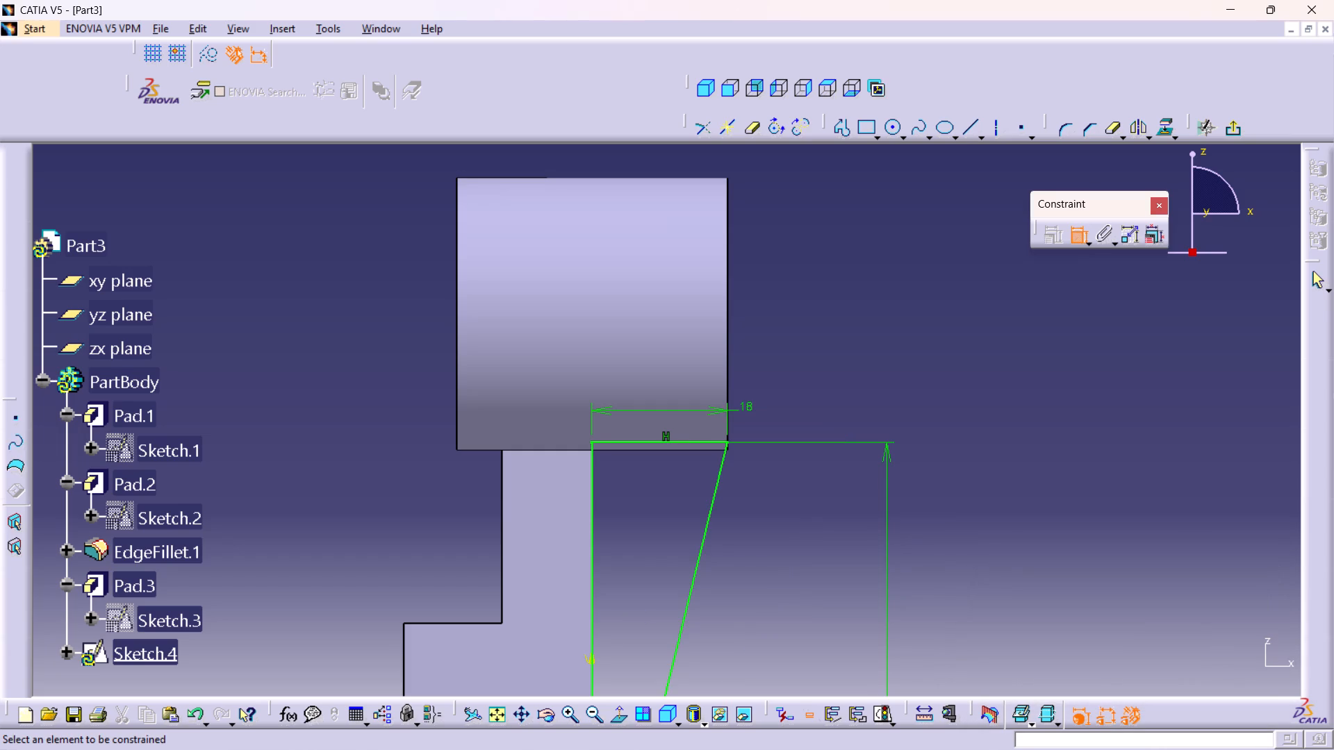
Exit the triangular profile sketch and return to the 3D part.
left_click(1228, 131)
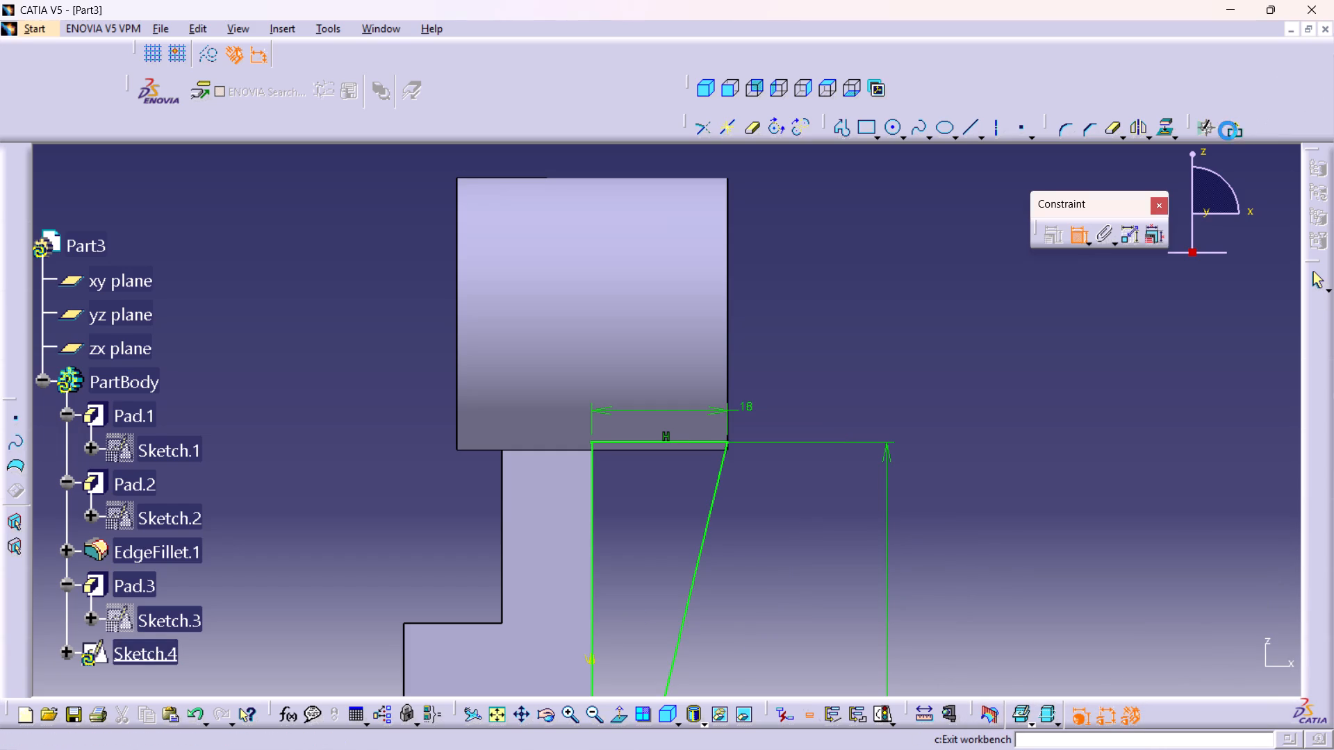
middle_click_drag(946, 499, 961, 278)
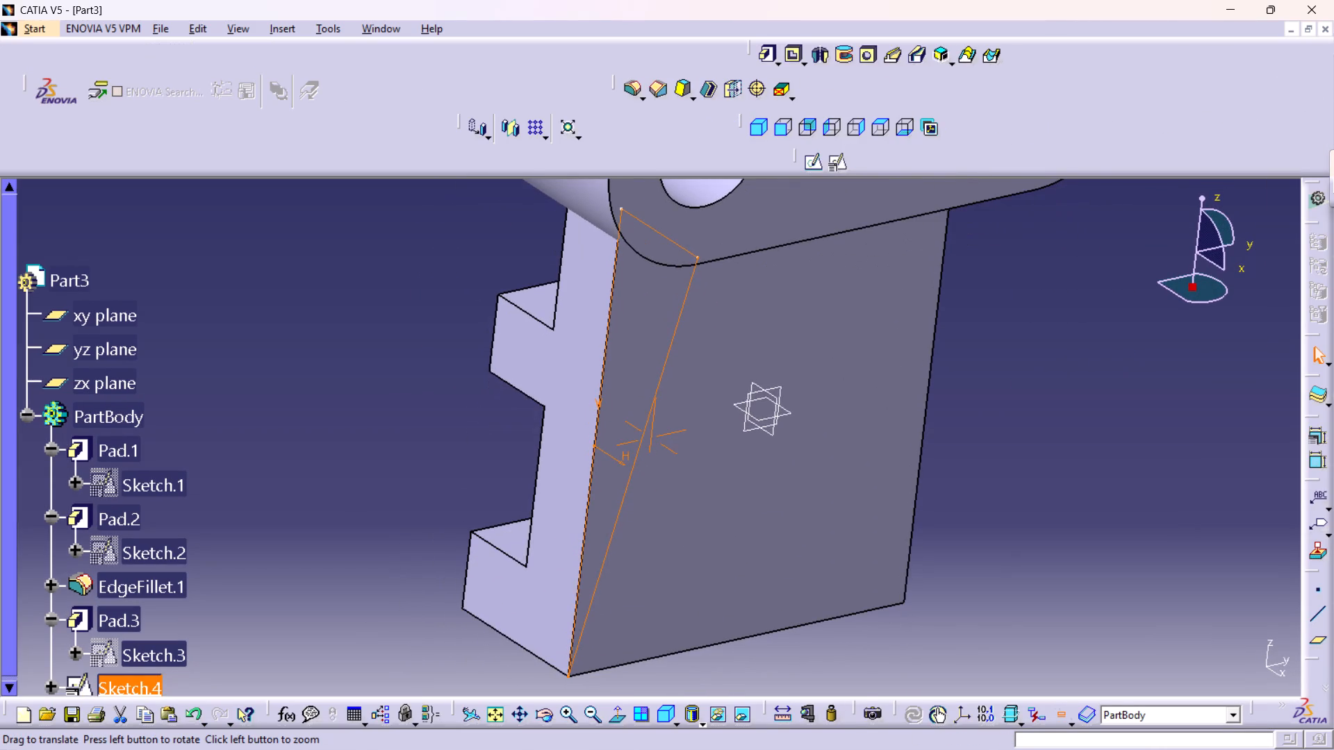
Extrude the triangular profile 12 mm as a pad, with its direction reversed.
middle_click_drag(961, 278, 963, 274)
left_click(770, 53)
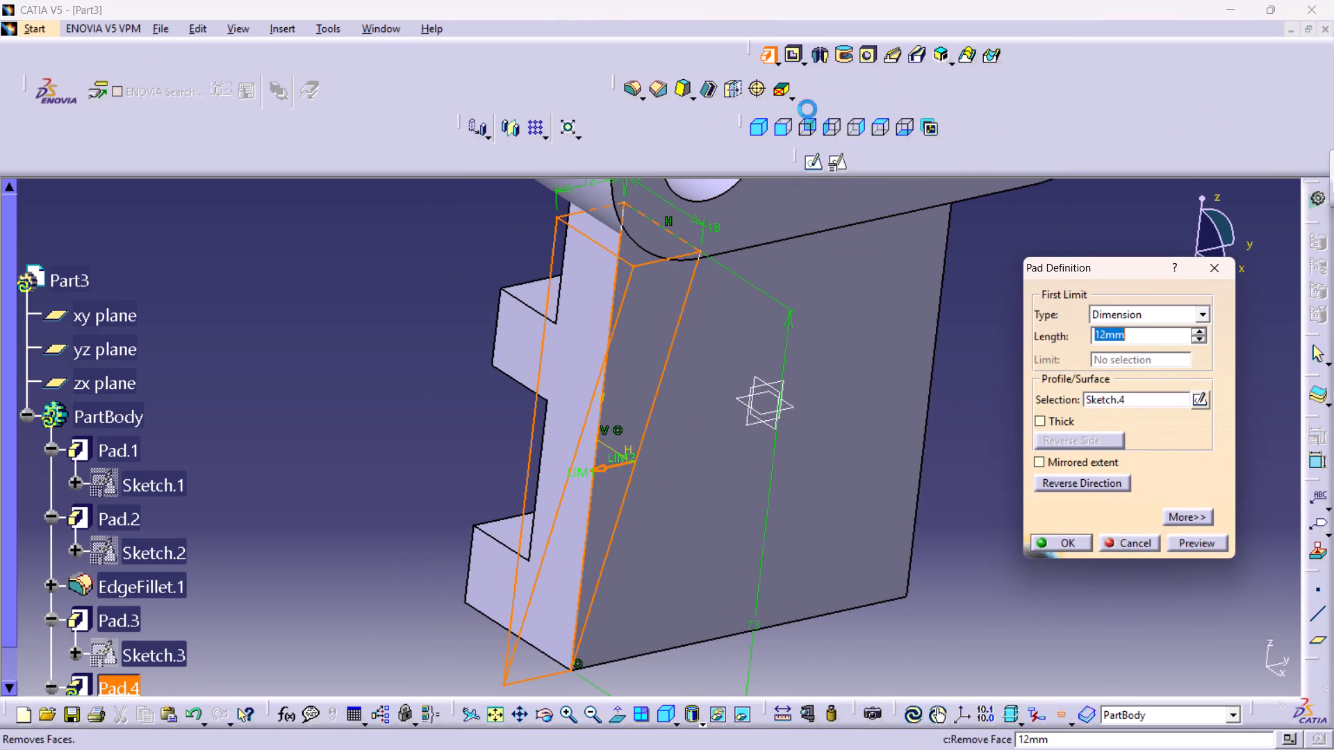
left_click(1071, 484)
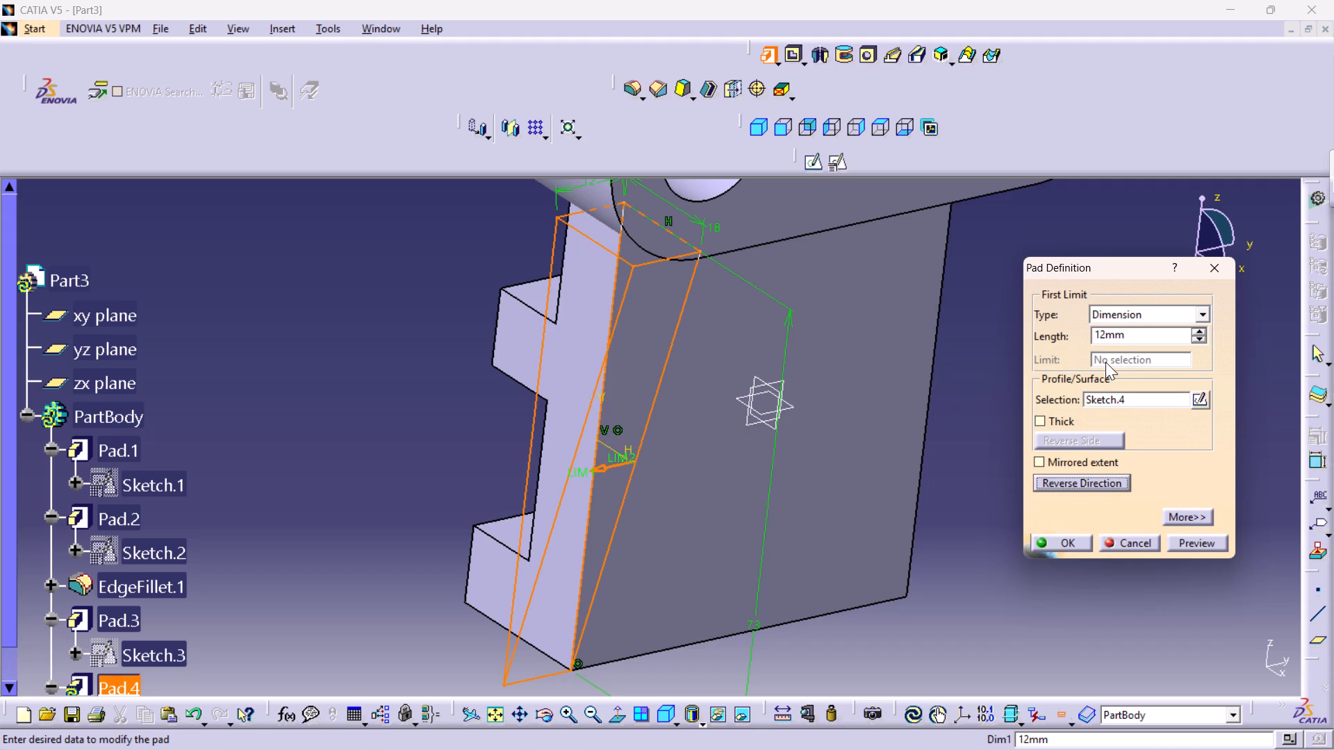
left_click(1055, 549)
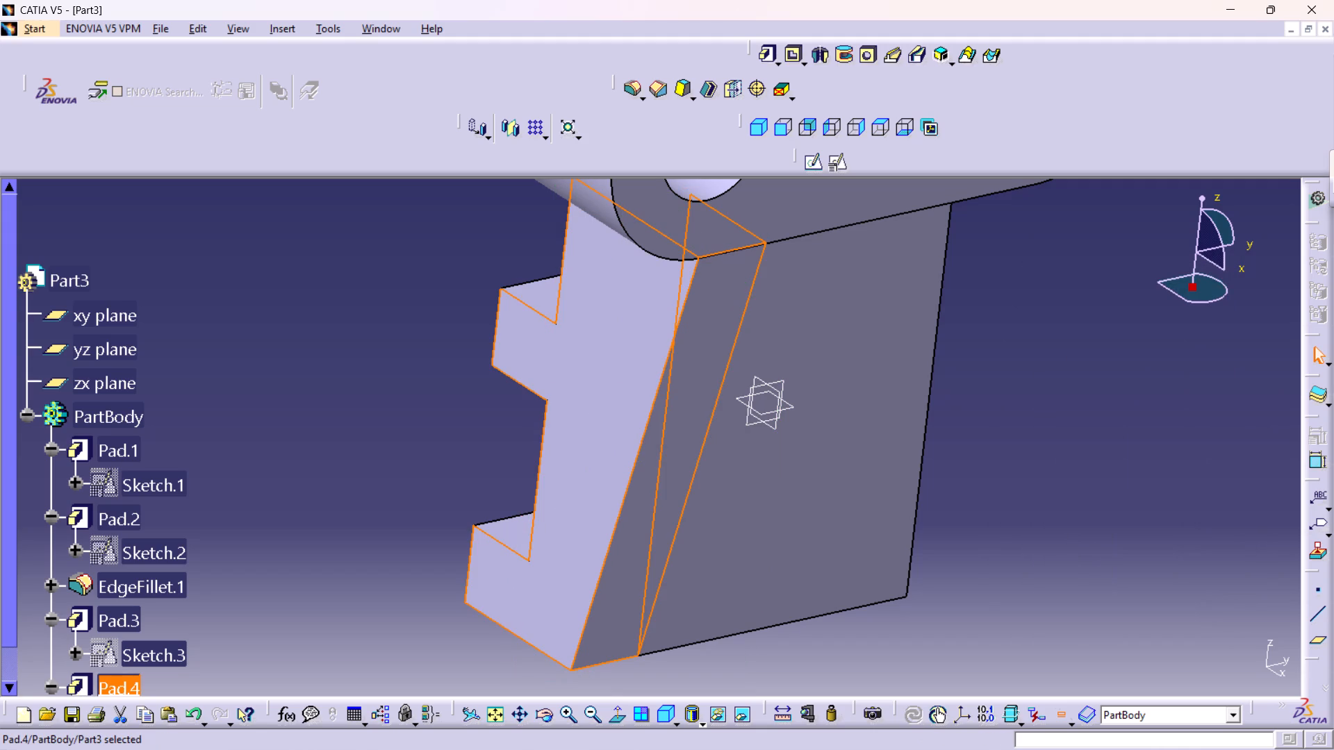
Open the base pad's definition to review its extrusion settings, and close it without changes.
left_click(668, 708)
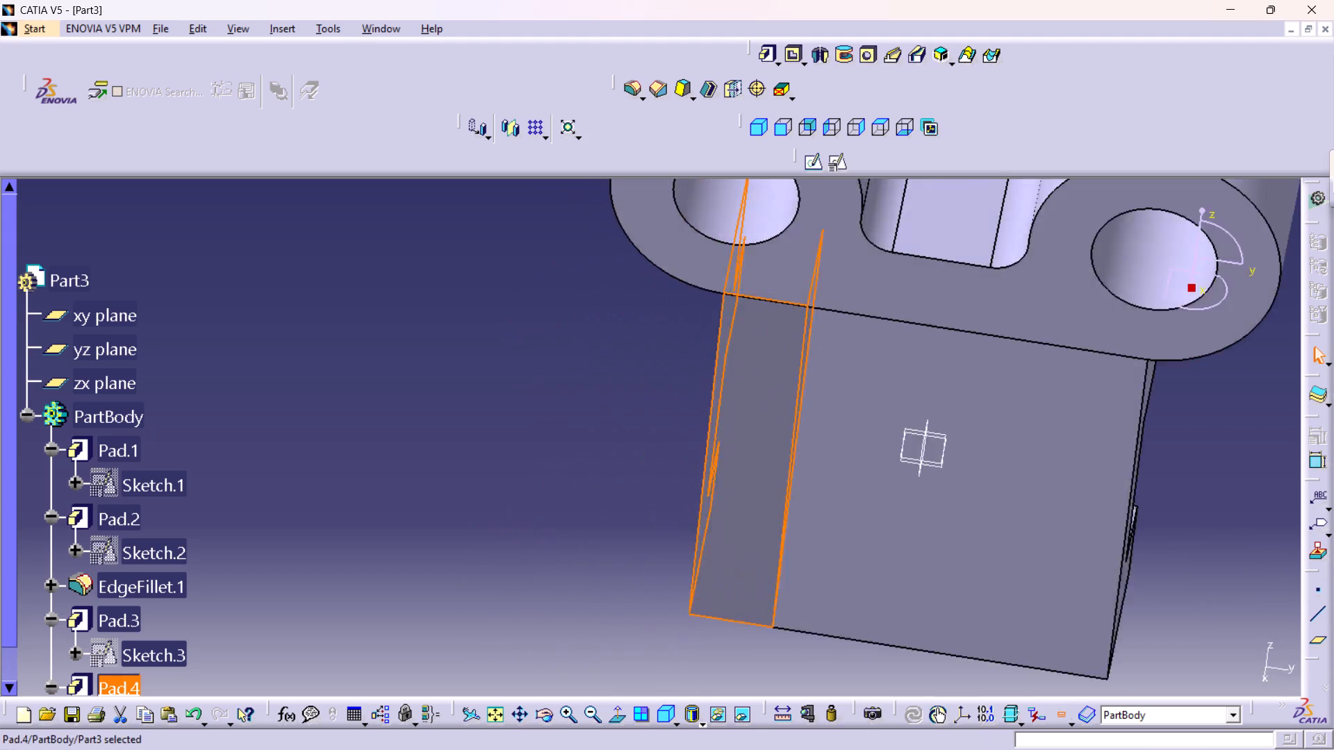
middle_click_drag(1108, 460, 1057, 443)
middle_click_drag(1076, 478, 827, 393)
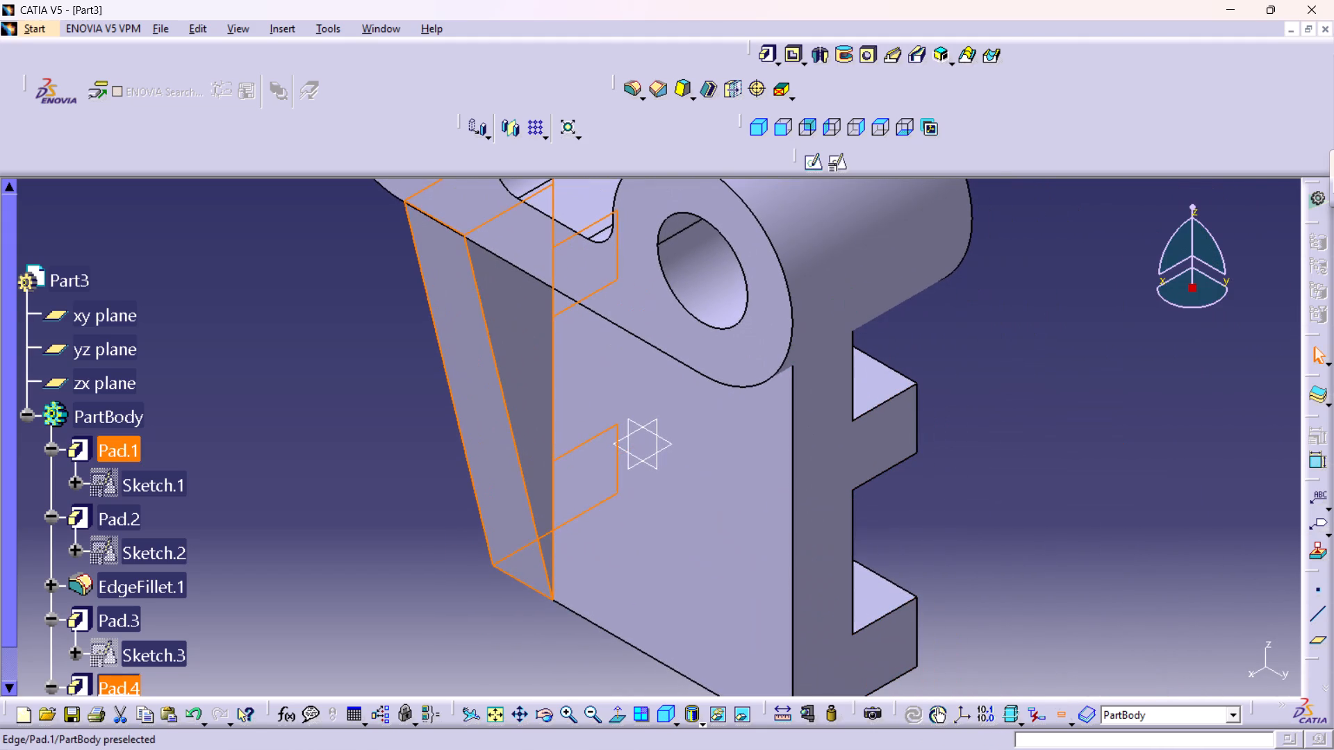
left_click(1092, 442)
middle_click_drag(1043, 422, 1038, 400)
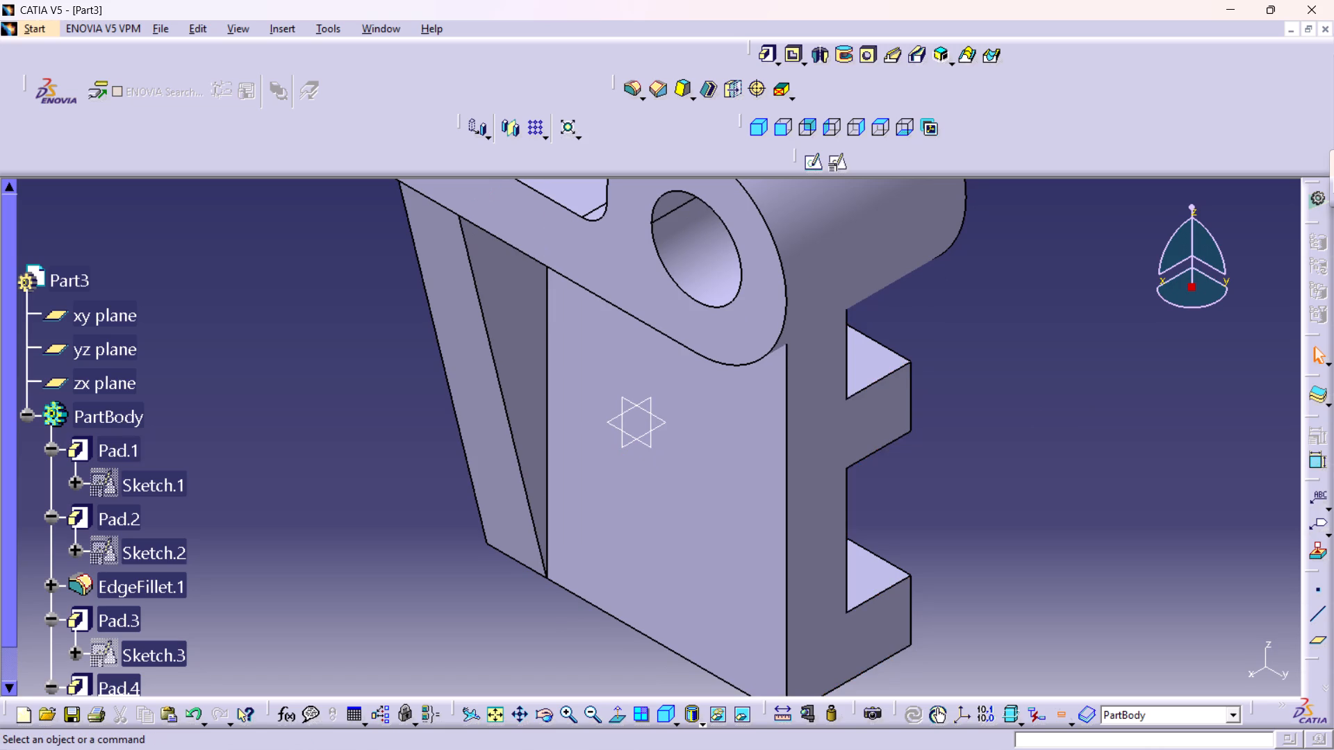
double_click(122, 451)
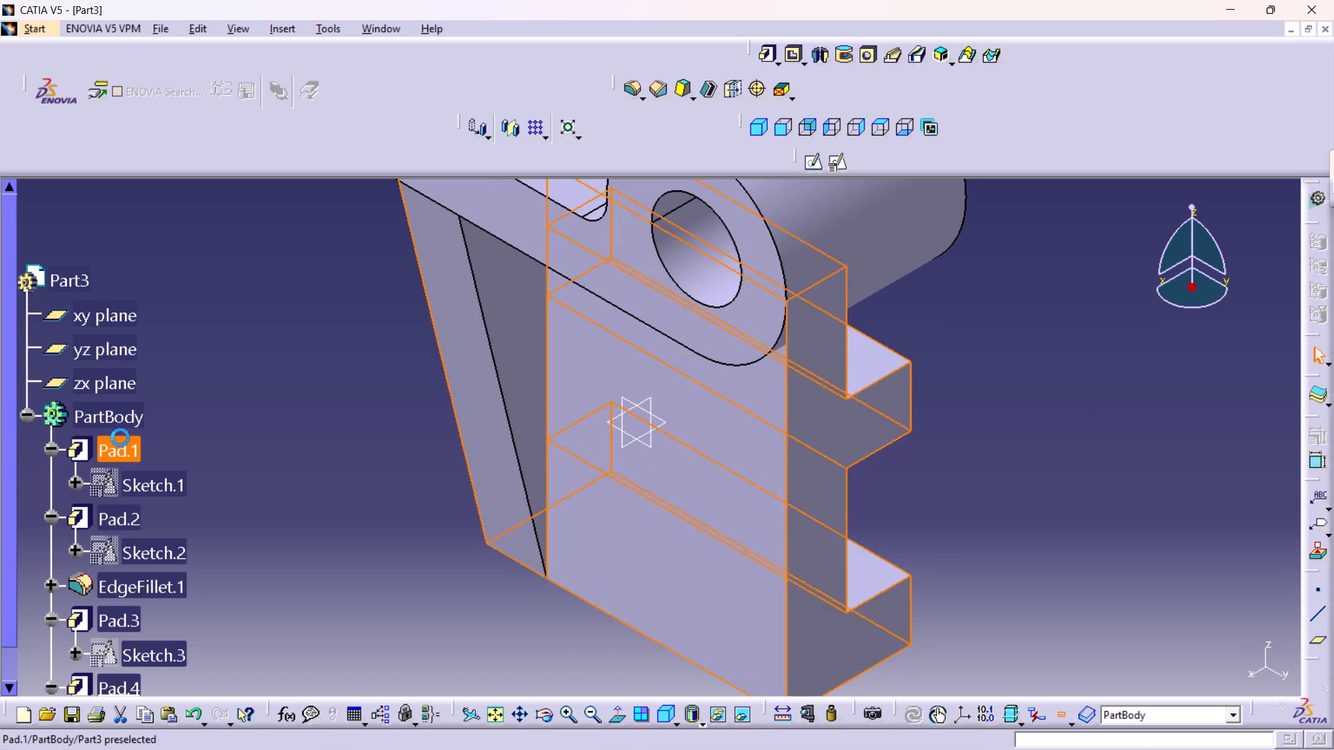
left_click(120, 437)
triple_click(110, 446)
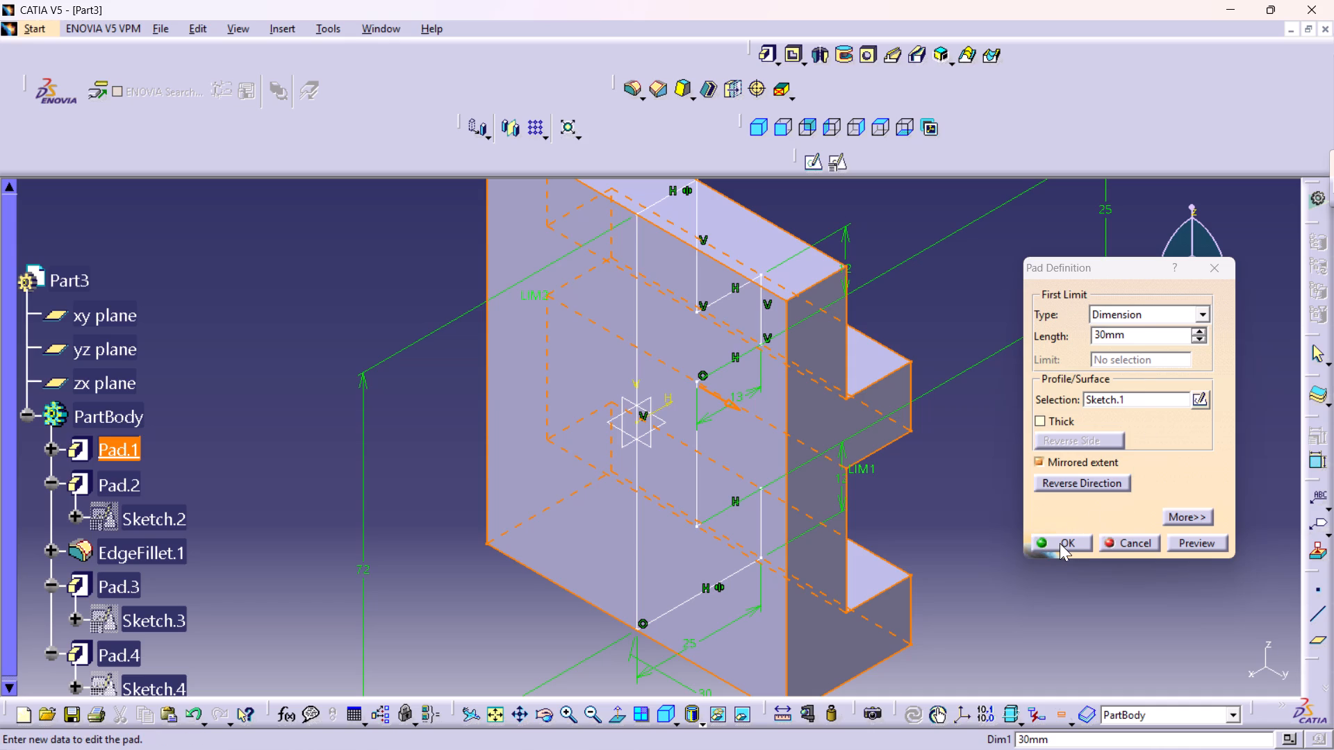
left_click(1220, 276)
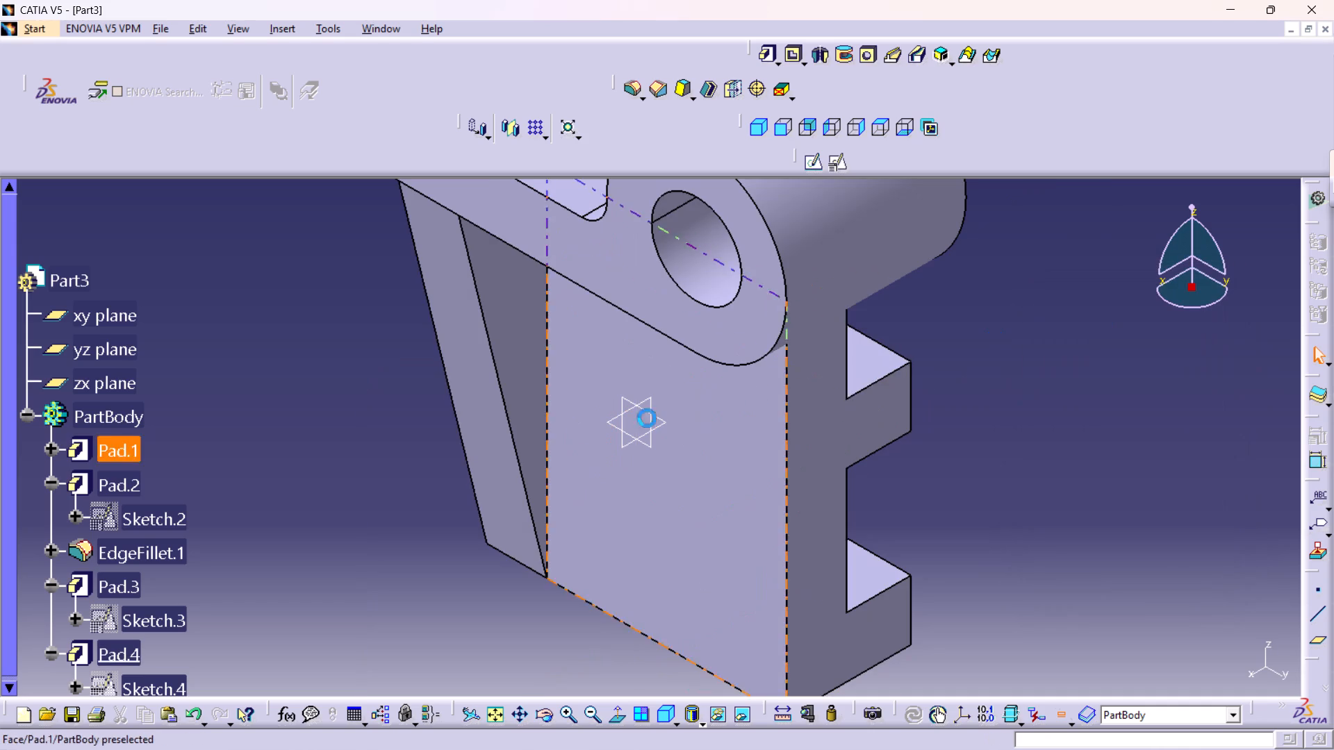
Examine from the side how the two-lug pad sits against the base pad and its rear slots.
middle_click_drag(958, 495, 944, 492)
right_click_drag(958, 495, 944, 492)
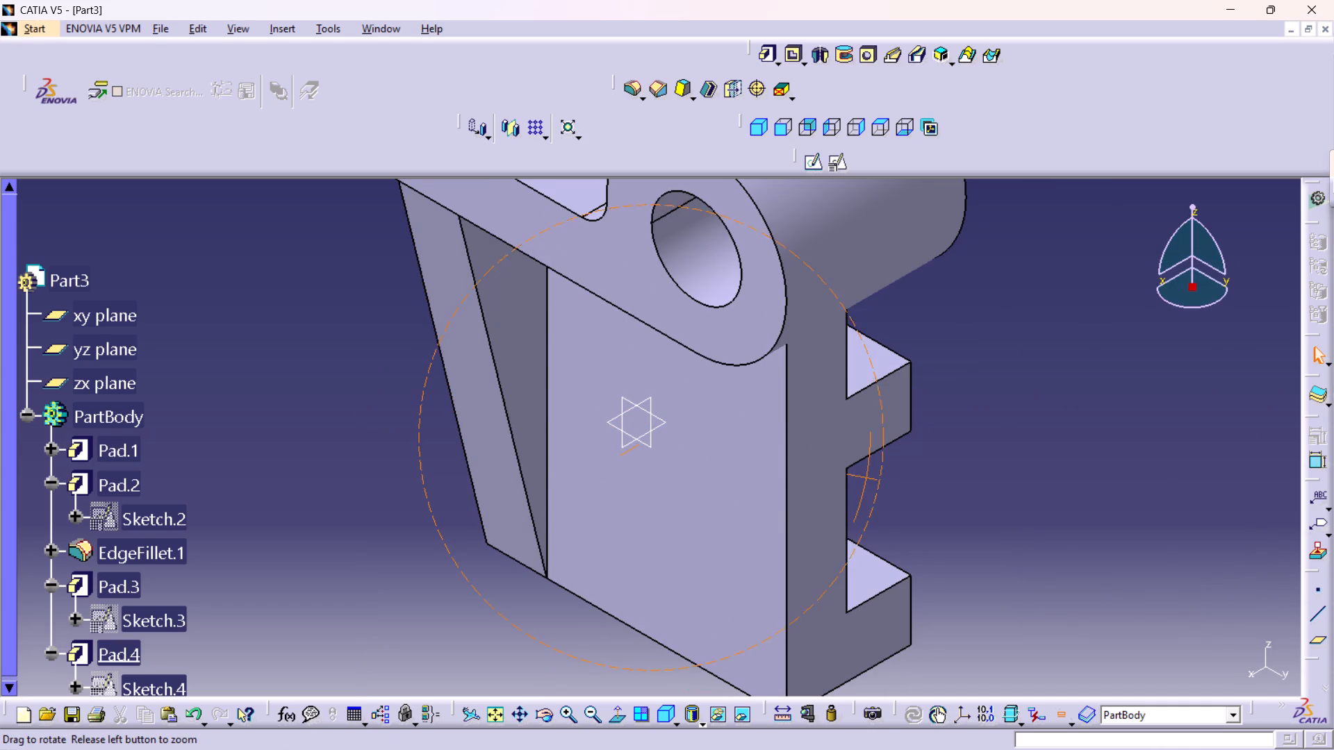
right_click_drag(944, 492, 838, 483)
middle_click_drag(944, 492, 835, 483)
middle_click_drag(810, 491, 714, 516)
right_click_drag(810, 491, 714, 516)
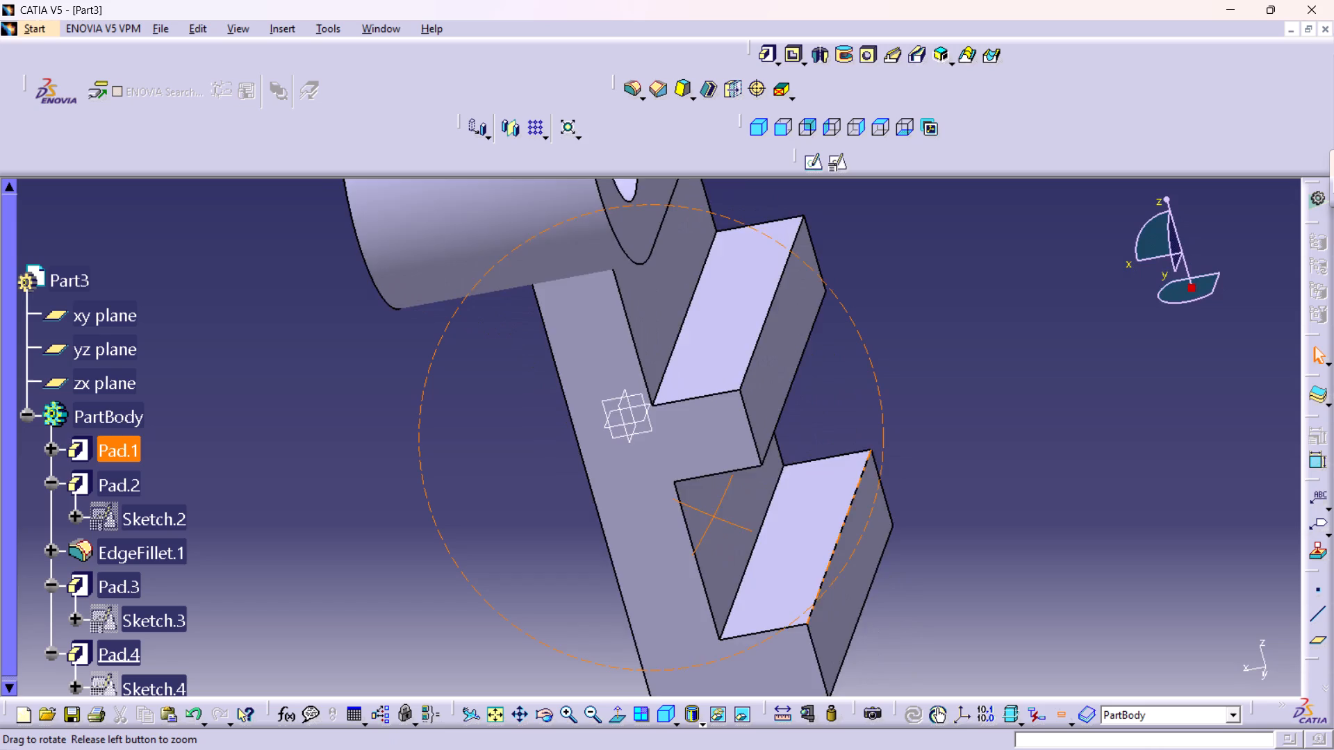
right_click_drag(714, 516, 785, 496)
middle_click_drag(714, 516, 785, 496)
middle_click_drag(736, 487, 736, 512)
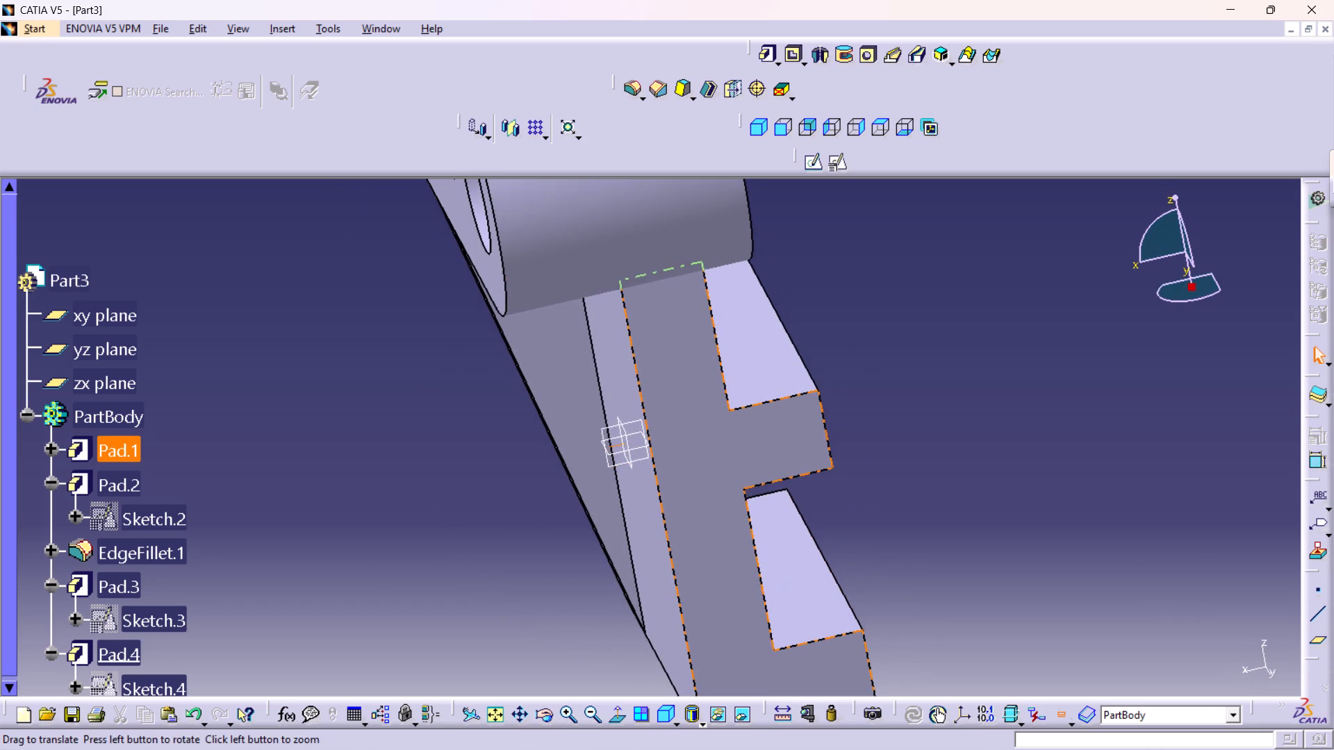
middle_click_drag(736, 512, 740, 540)
right_click(736, 512)
middle_click_drag(736, 491, 721, 508)
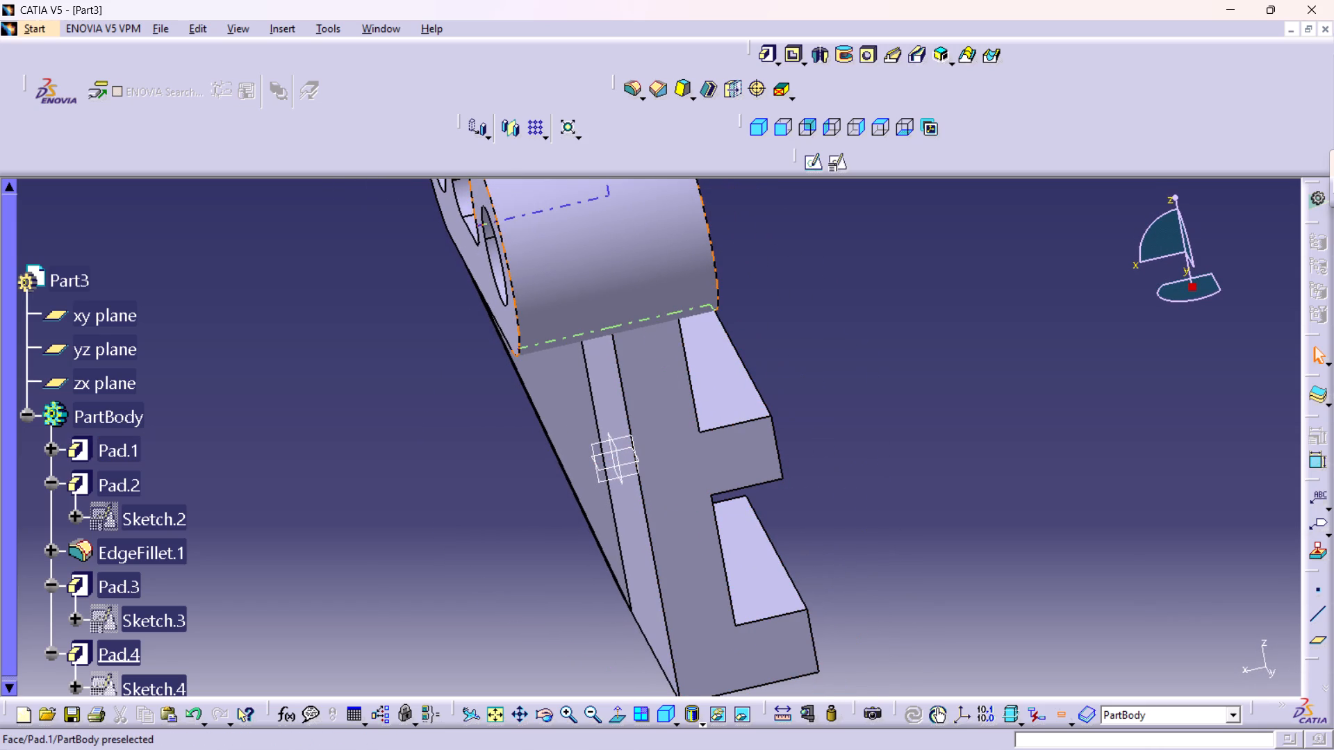
scroll(54, 387, "down", 2)
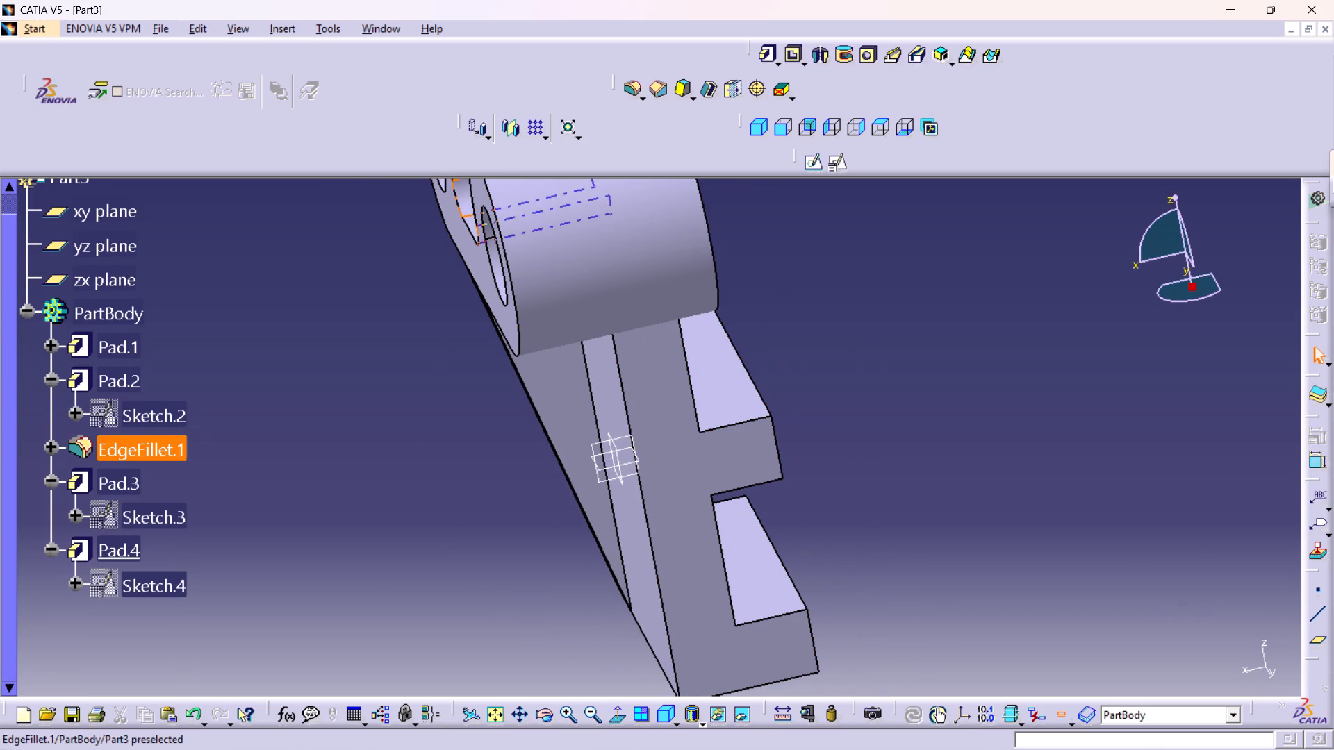
Open the two-lug pad's definition and examine its mirrored extent relative to the base pad.
double_click(115, 381)
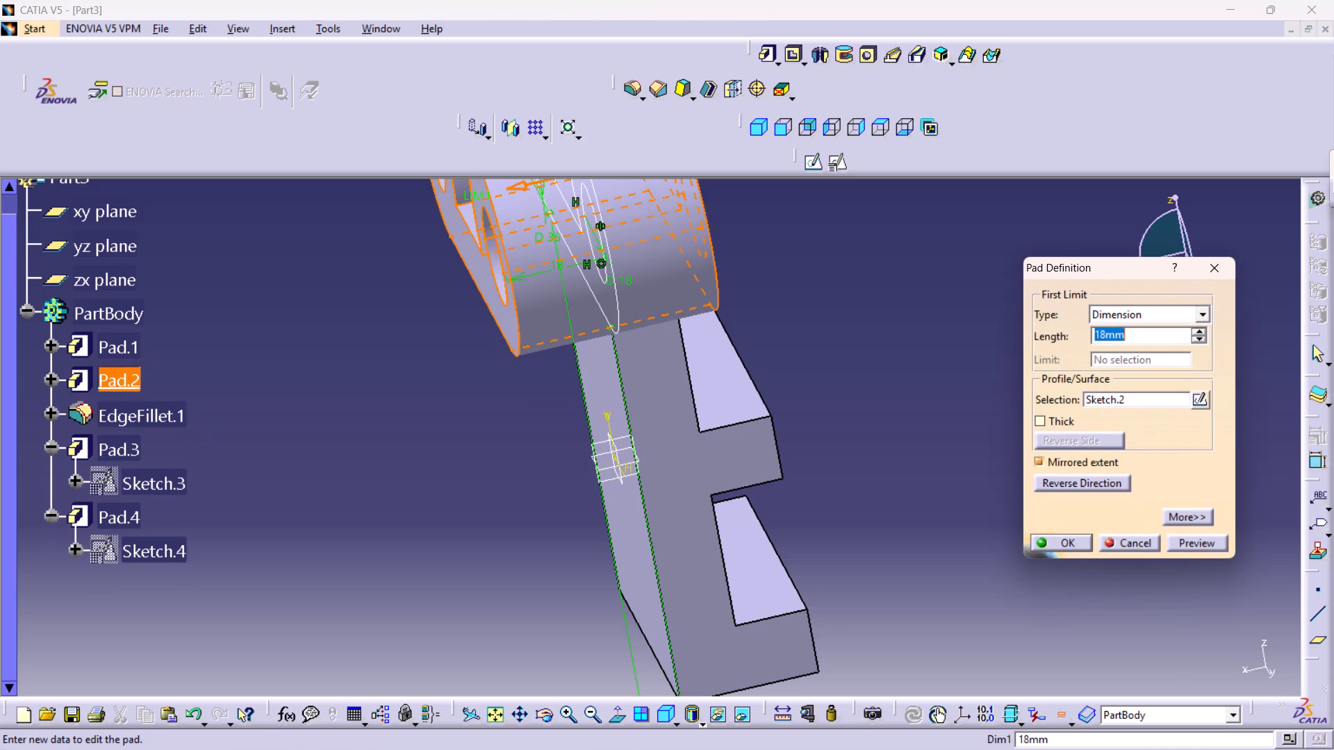
middle_click_drag(753, 441, 682, 511)
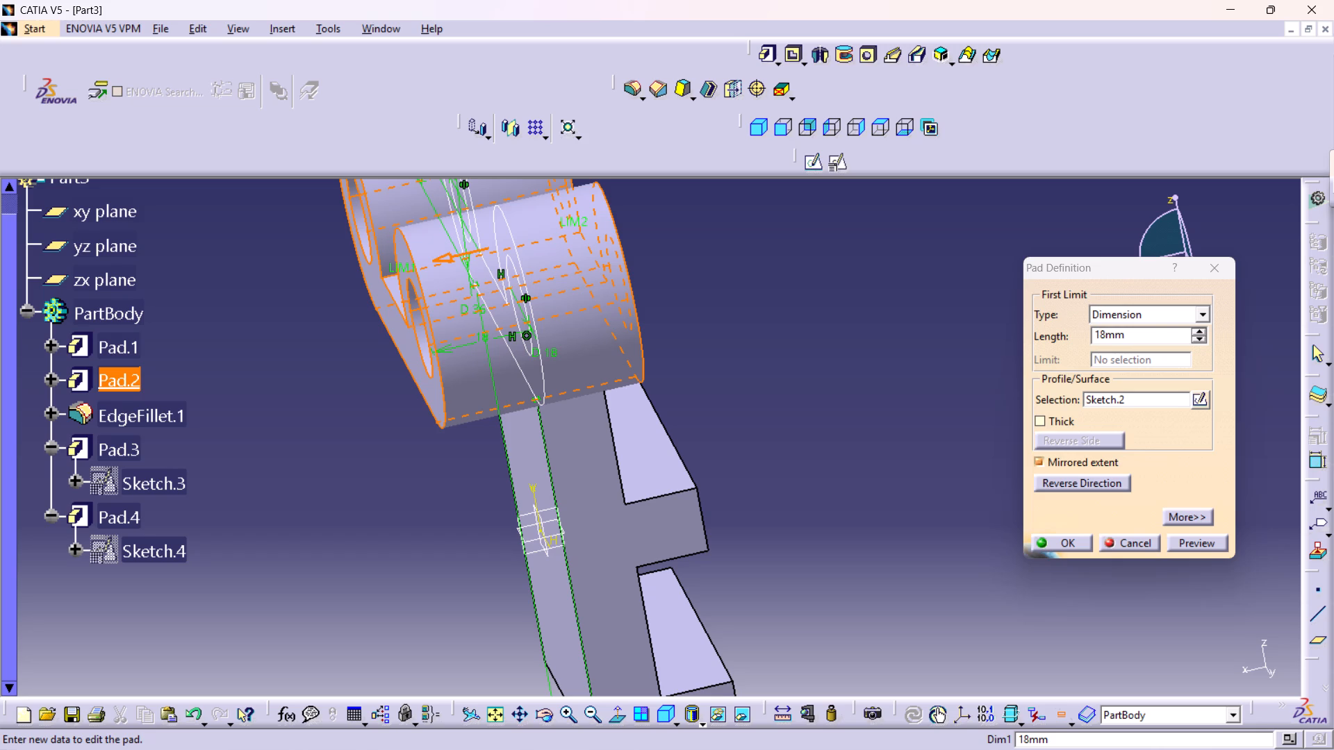
middle_click_drag(805, 435, 773, 447)
middle_click_drag(775, 445, 768, 443)
right_click_drag(775, 443, 768, 443)
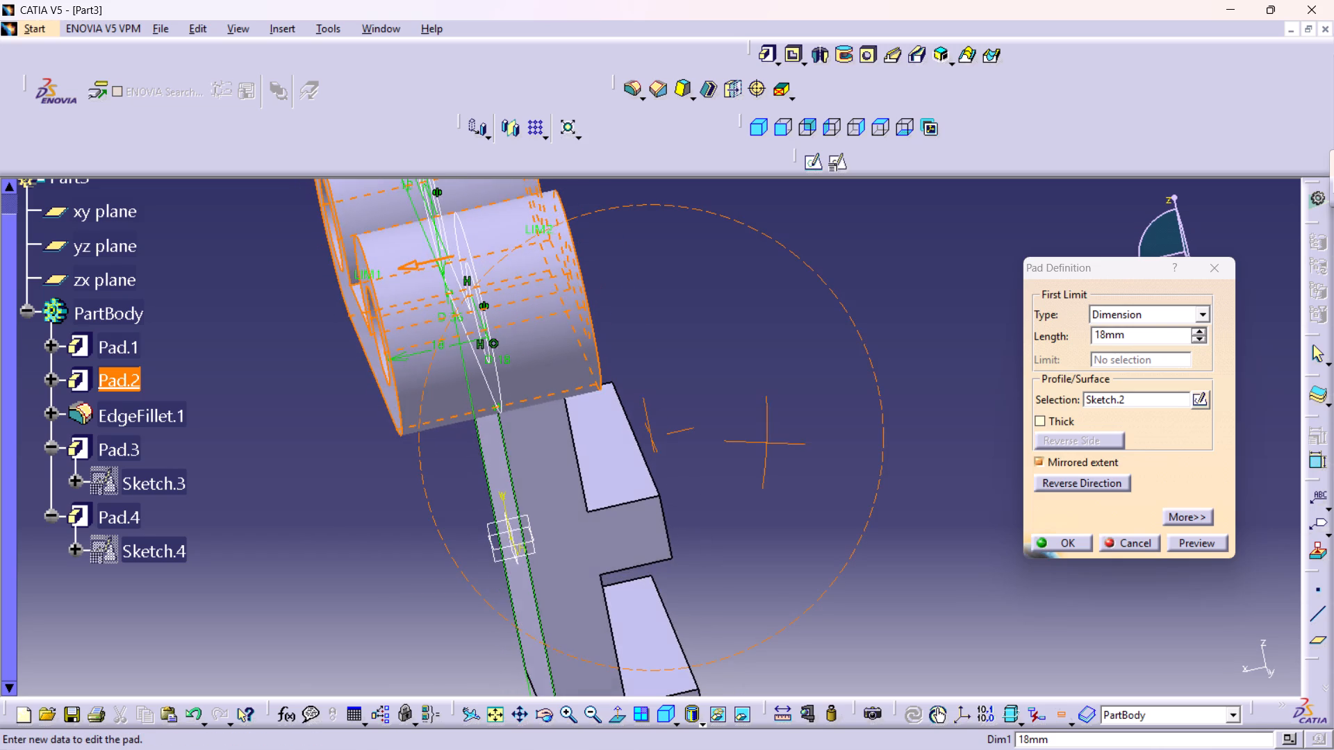
right_click_drag(768, 443, 802, 489)
middle_click_drag(768, 443, 802, 489)
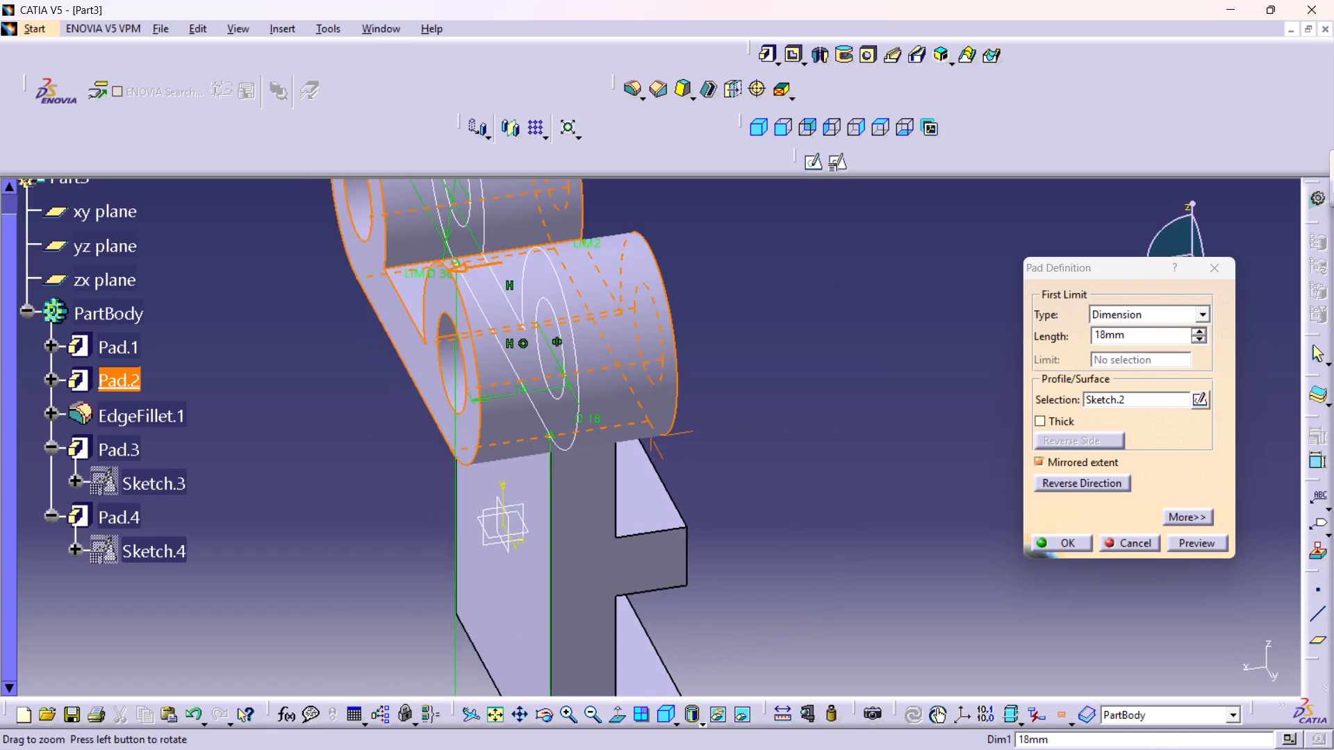
middle_click_drag(802, 489, 786, 459)
middle_click_drag(796, 461, 759, 460)
right_click_drag(796, 460, 759, 460)
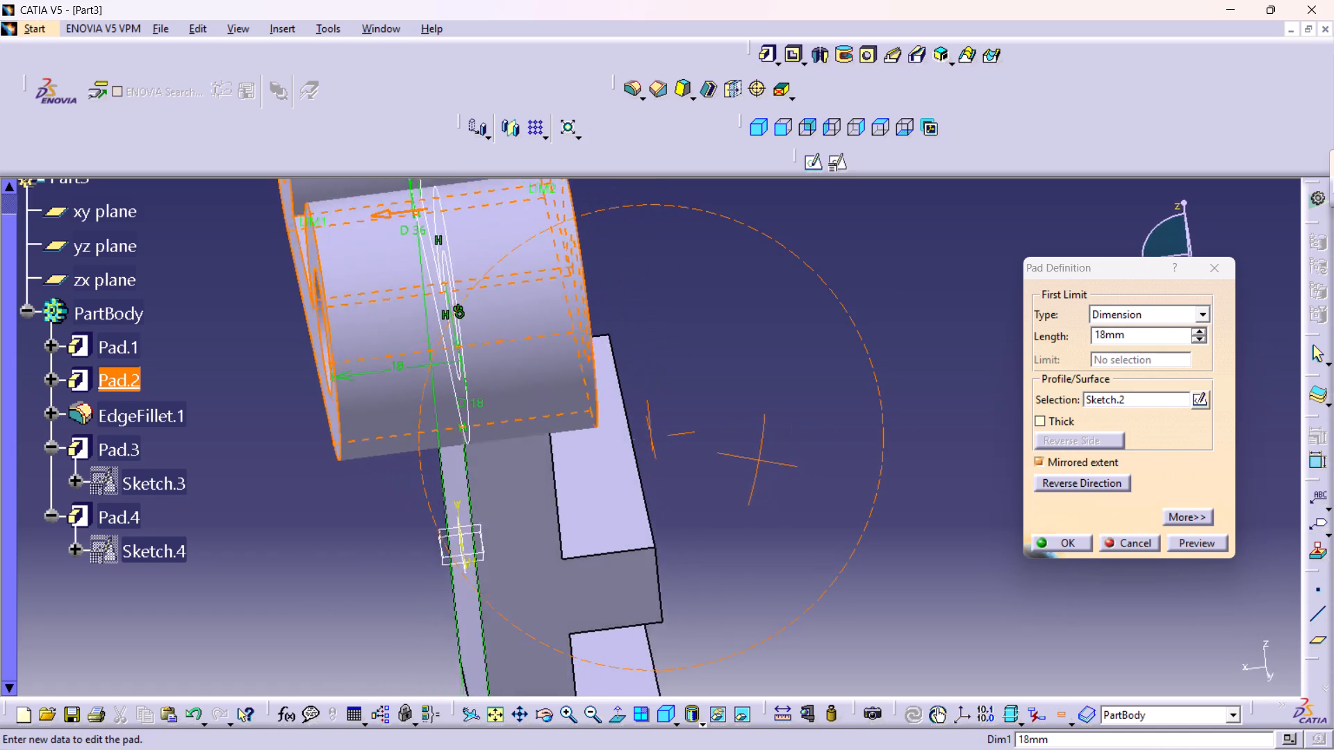
right_click_drag(759, 460, 793, 445)
middle_click_drag(759, 460, 793, 445)
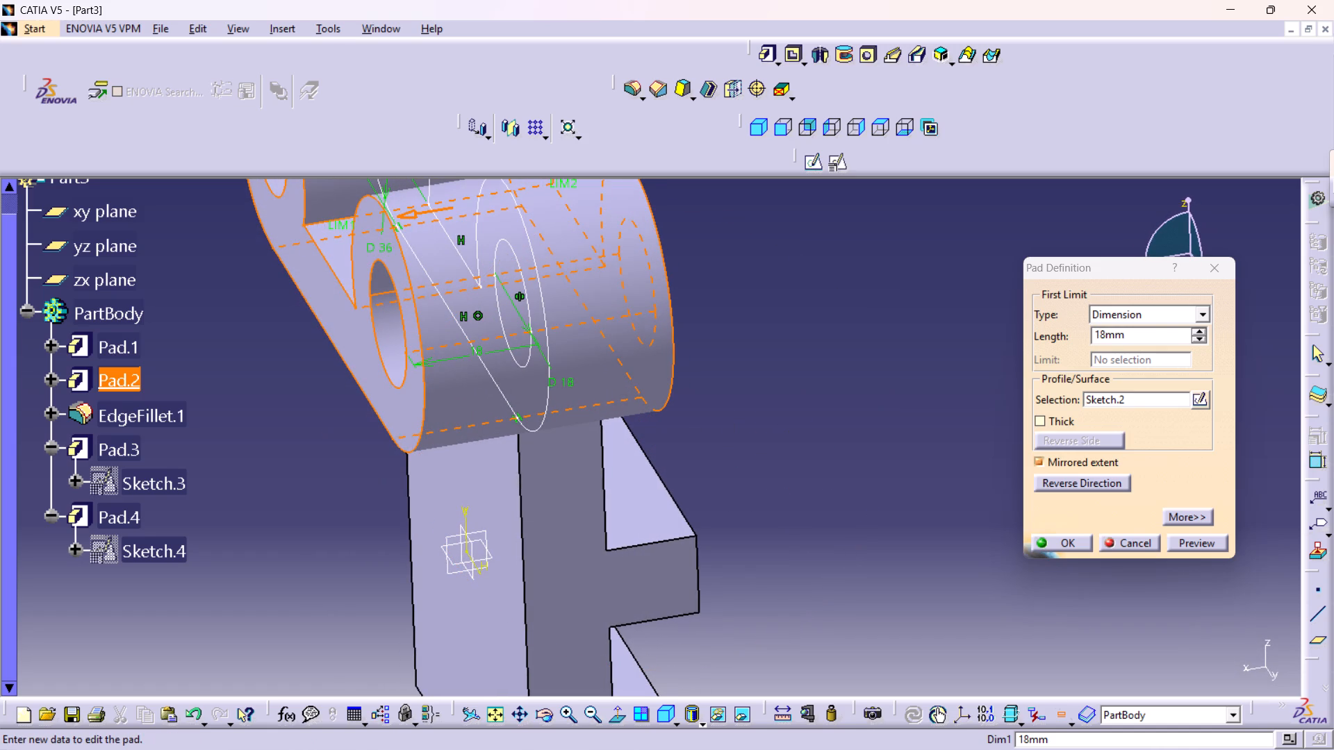
left_click(48, 415)
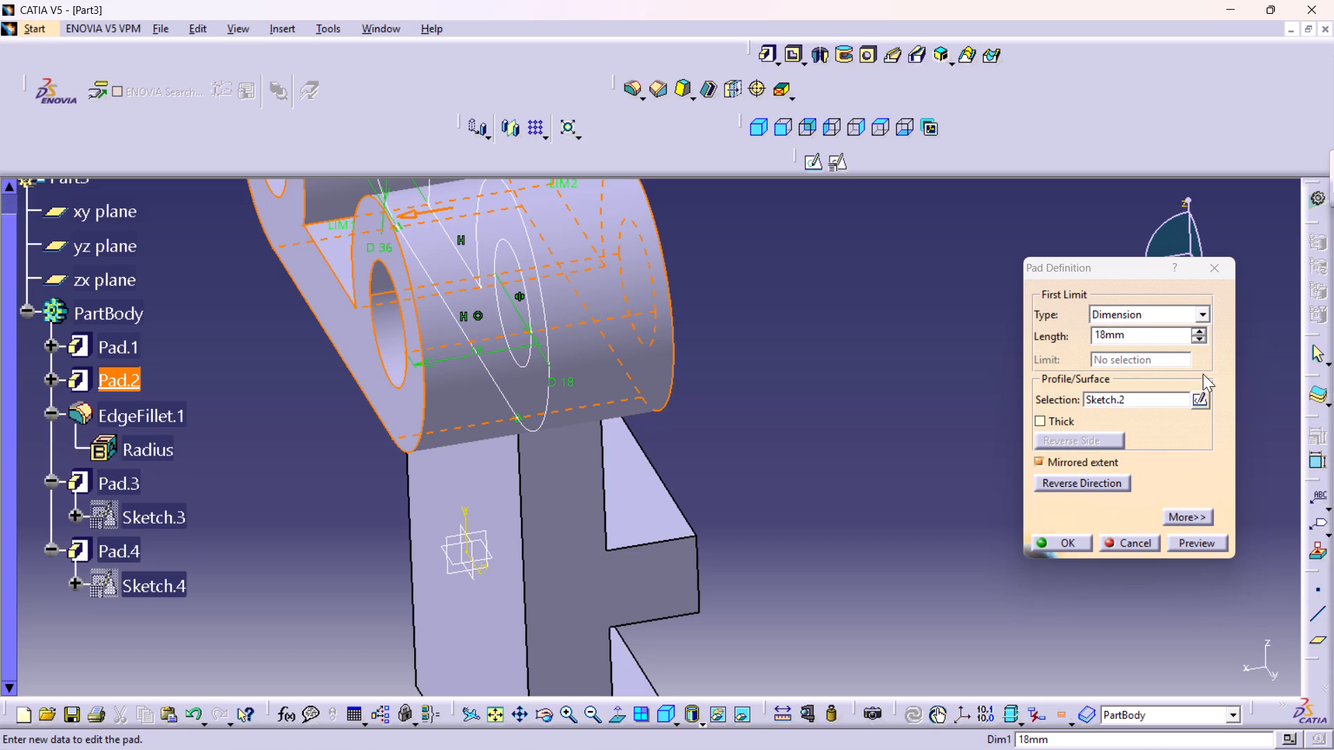
Open the two-lug pad's profile sketch for editing and show it in isometric view.
double_click(1203, 391)
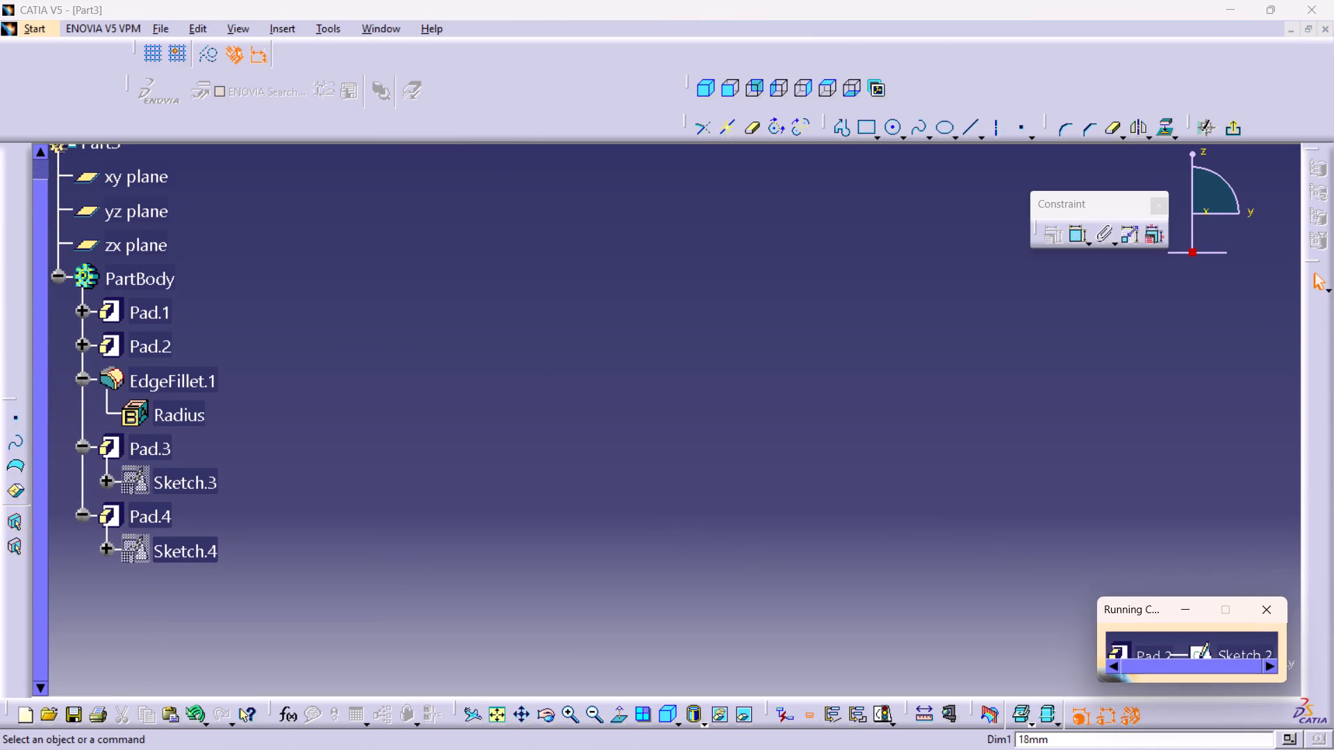
middle_click_drag(437, 490, 767, 405)
middle_click_drag(781, 445, 837, 642)
right_click(781, 447)
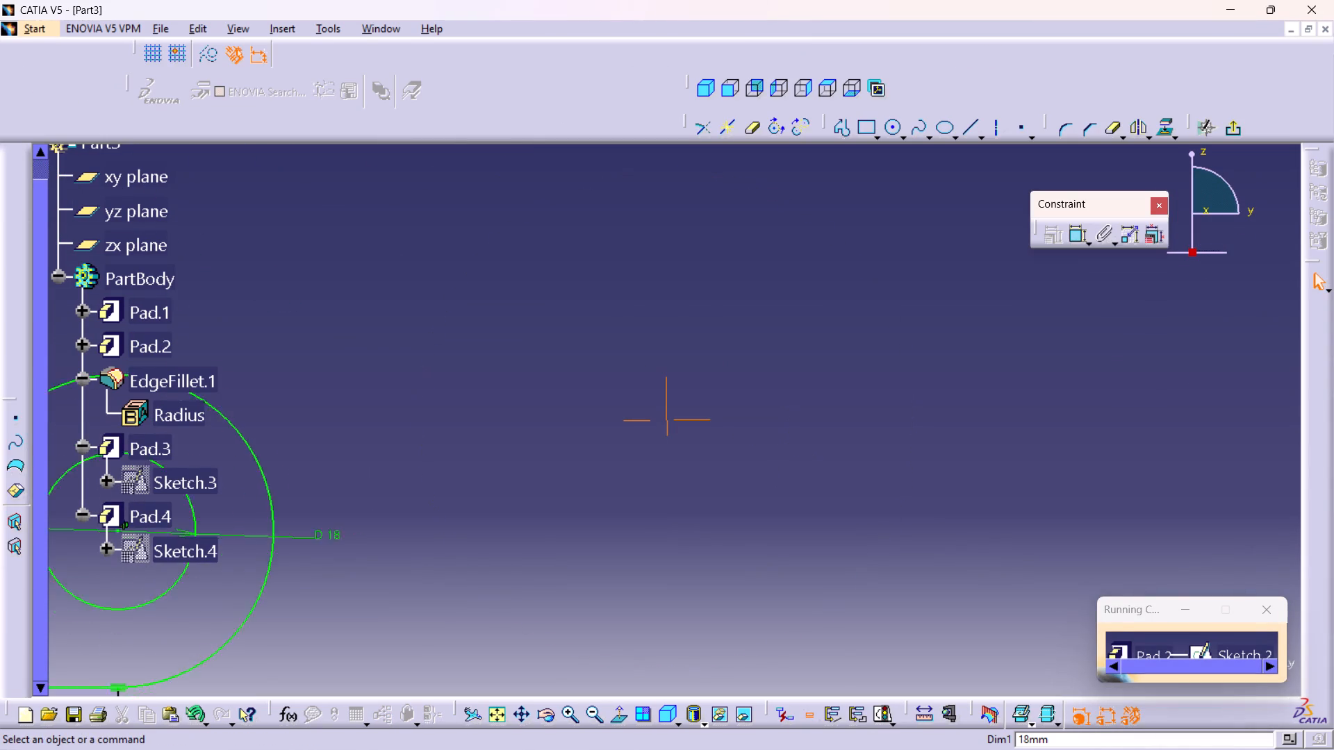
middle_click_drag(837, 642, 837, 651)
middle_click_drag(524, 517, 877, 395)
middle_click_drag(811, 475, 829, 552)
right_click(811, 475)
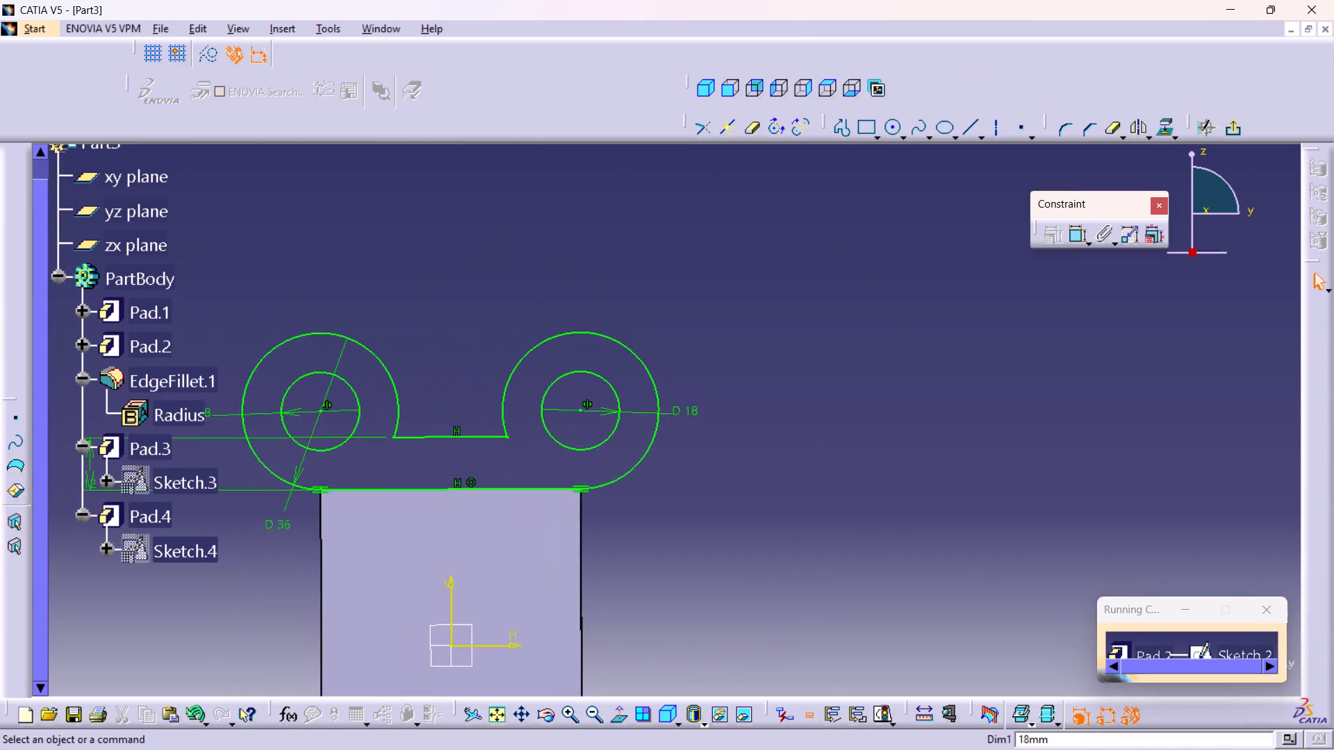
middle_click_drag(765, 487, 836, 383)
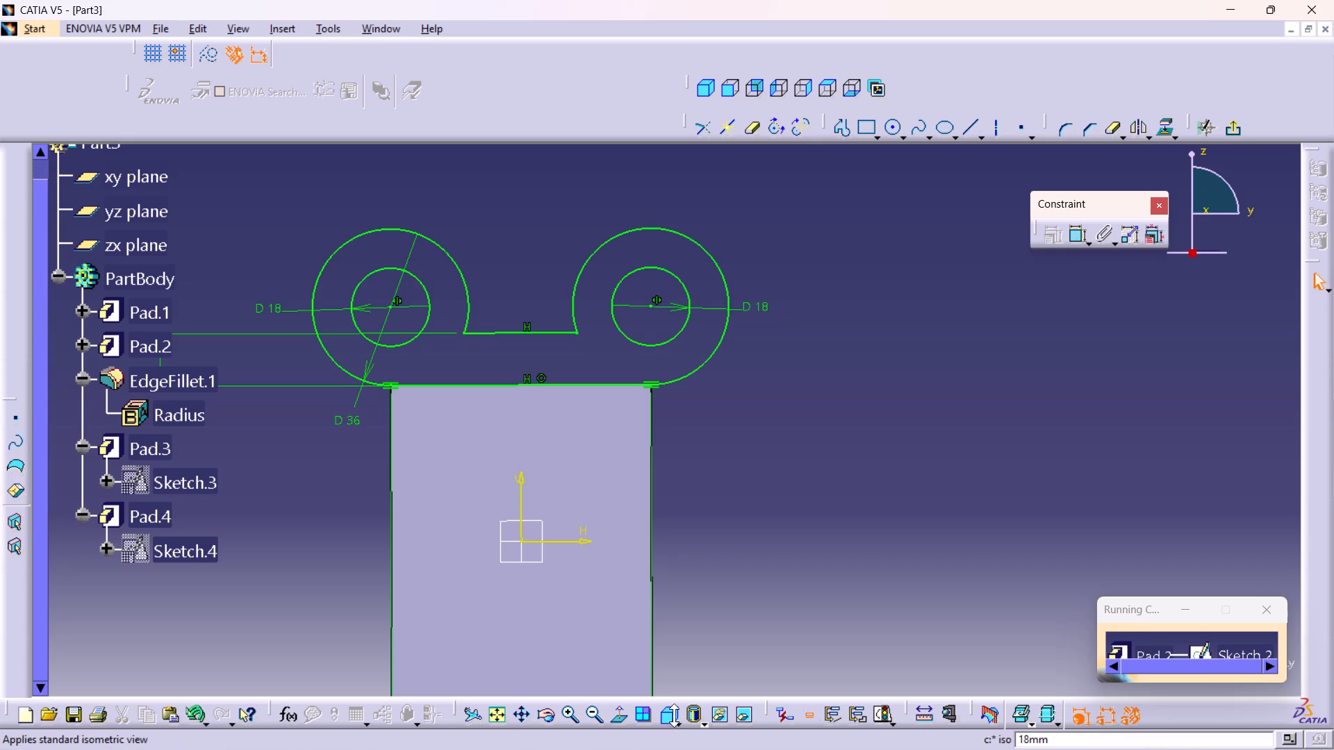
left_click(669, 715)
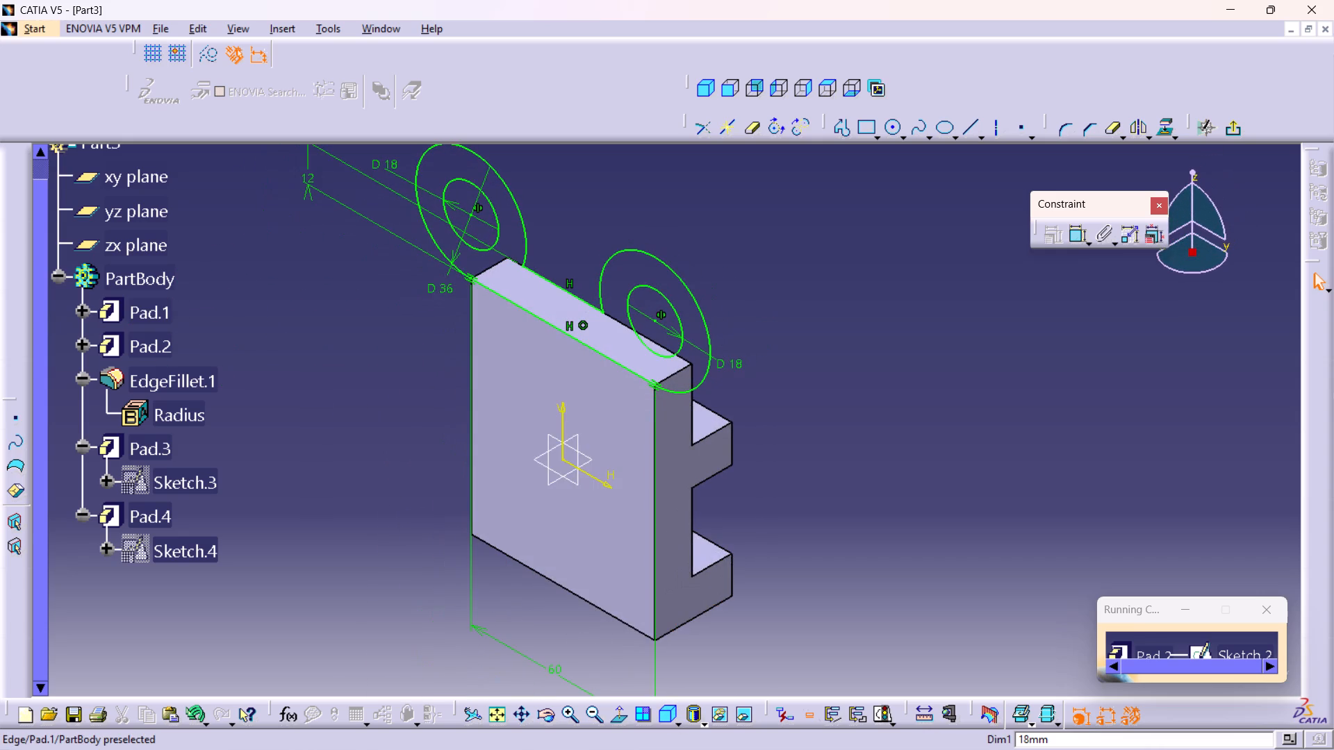
Delete the coincidence constraint between the two-lug profile's lower horizontal line and the base pad's top edge.
middle_click_drag(780, 462, 778, 513)
middle_click_drag(600, 503, 581, 437)
right_click(600, 503)
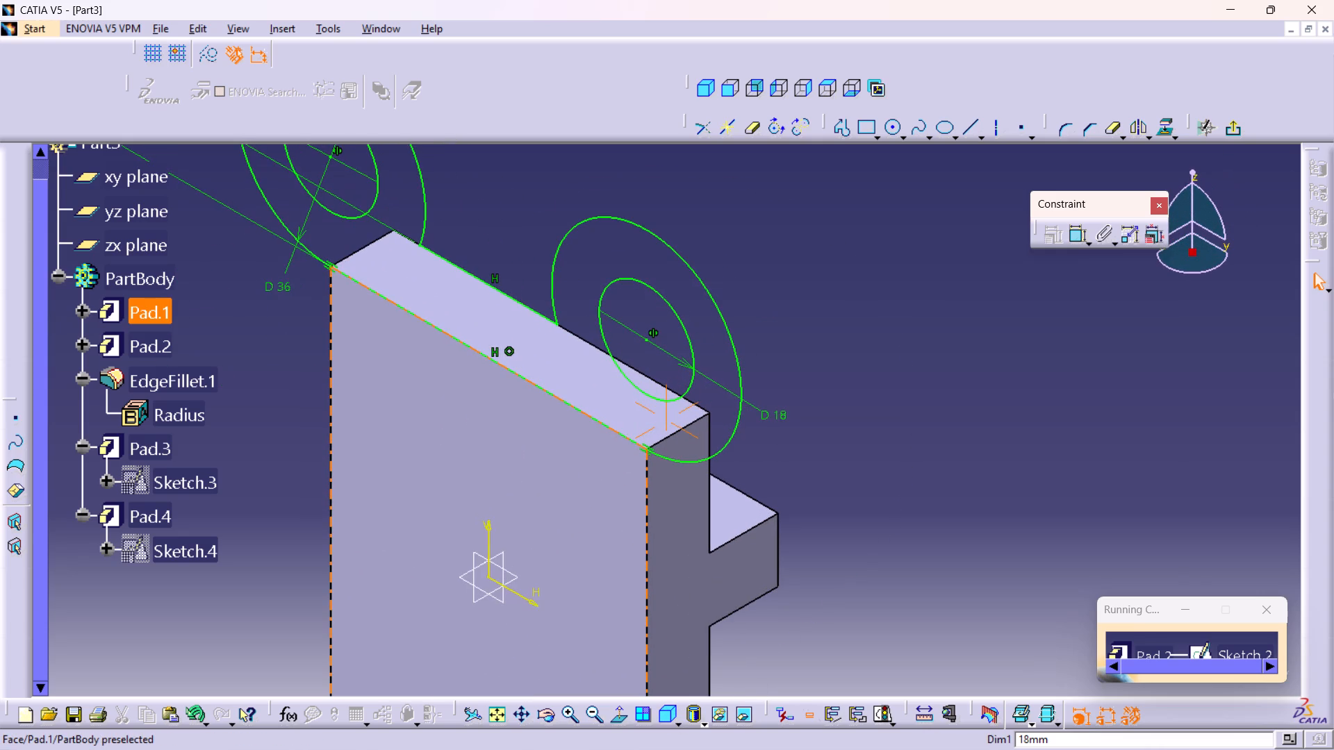
right_click(509, 350)
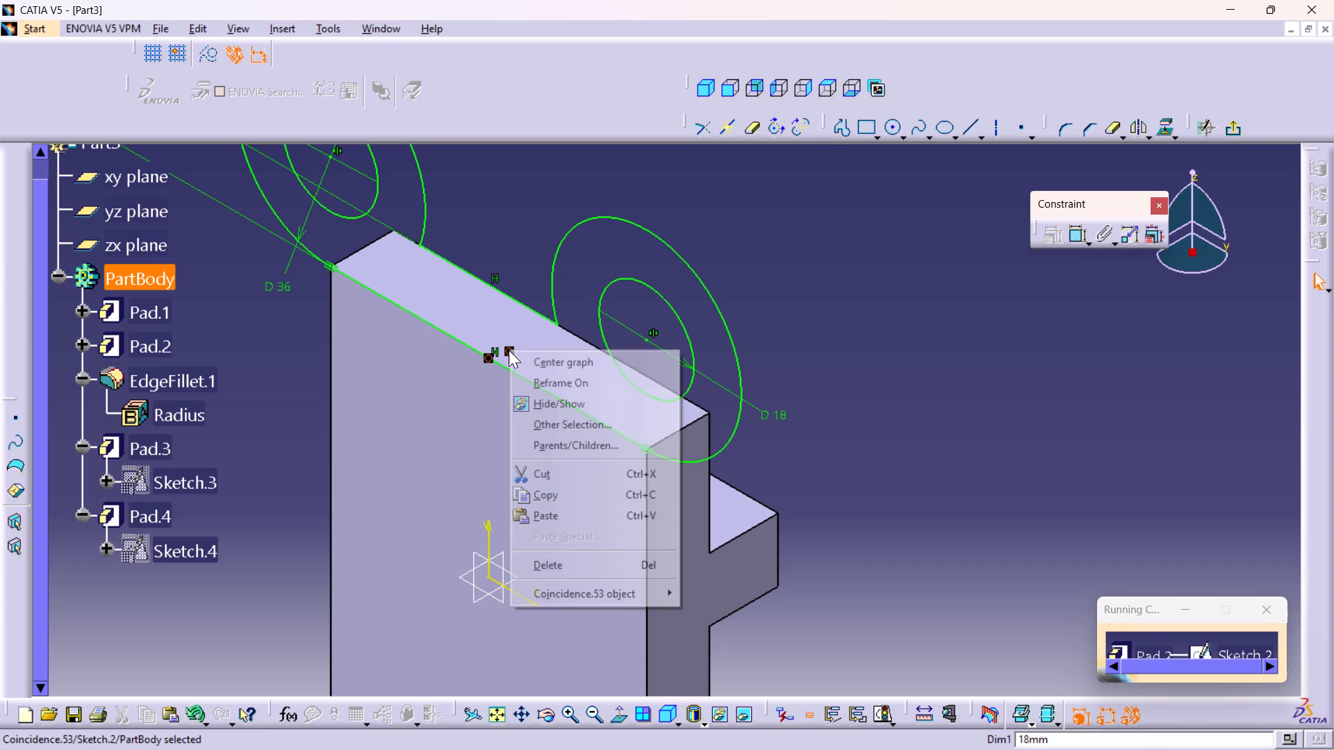
left_click(557, 561)
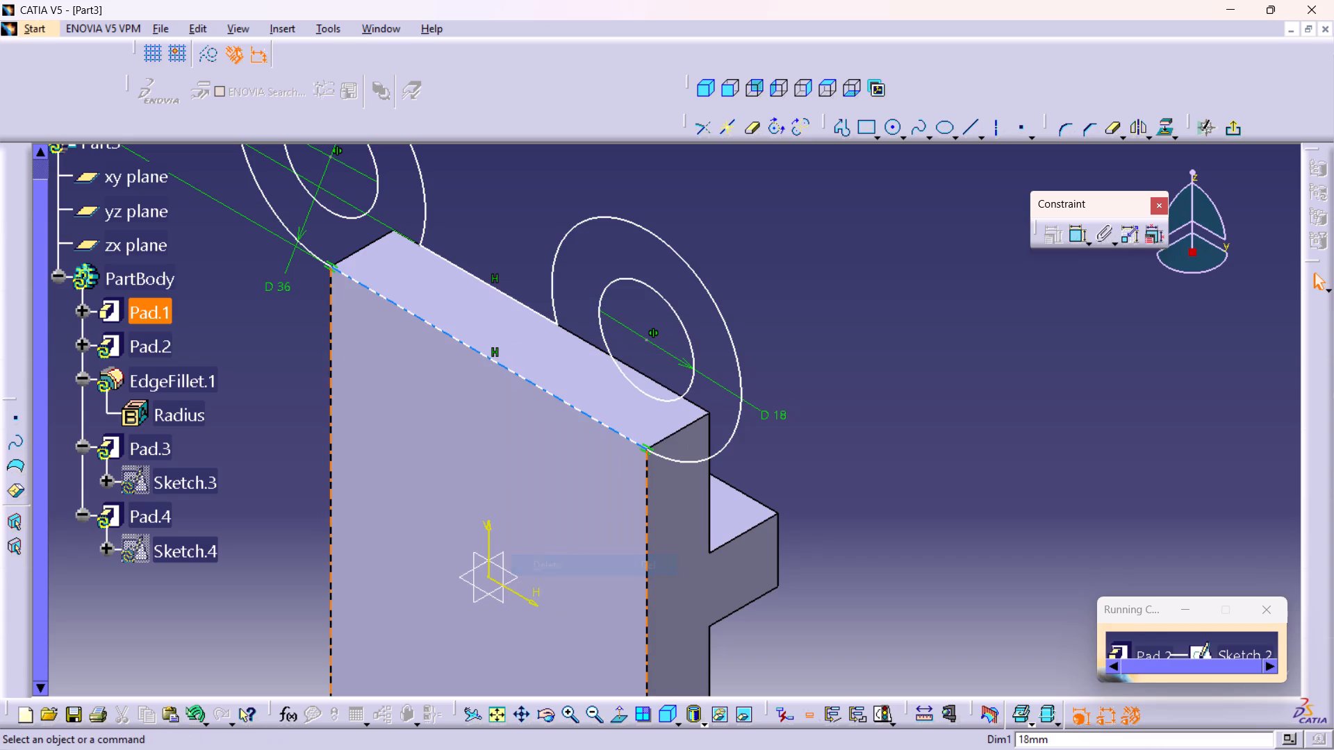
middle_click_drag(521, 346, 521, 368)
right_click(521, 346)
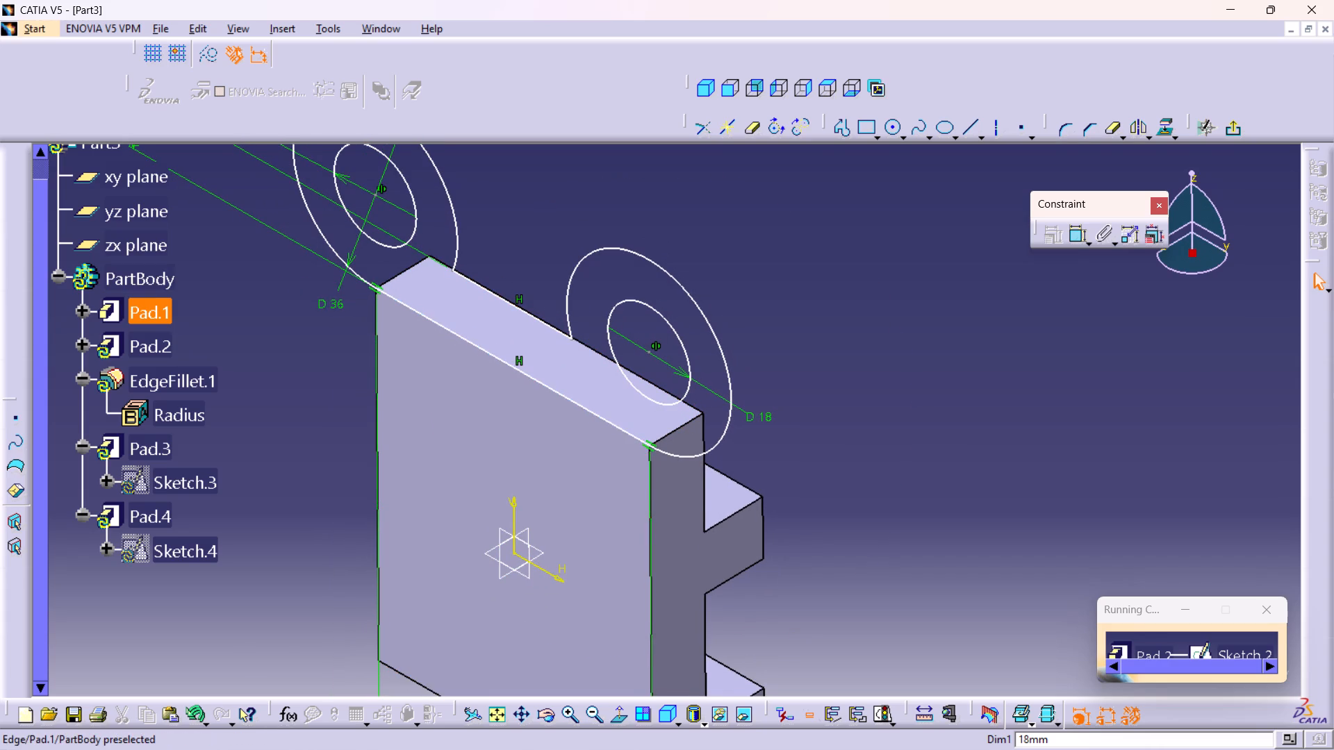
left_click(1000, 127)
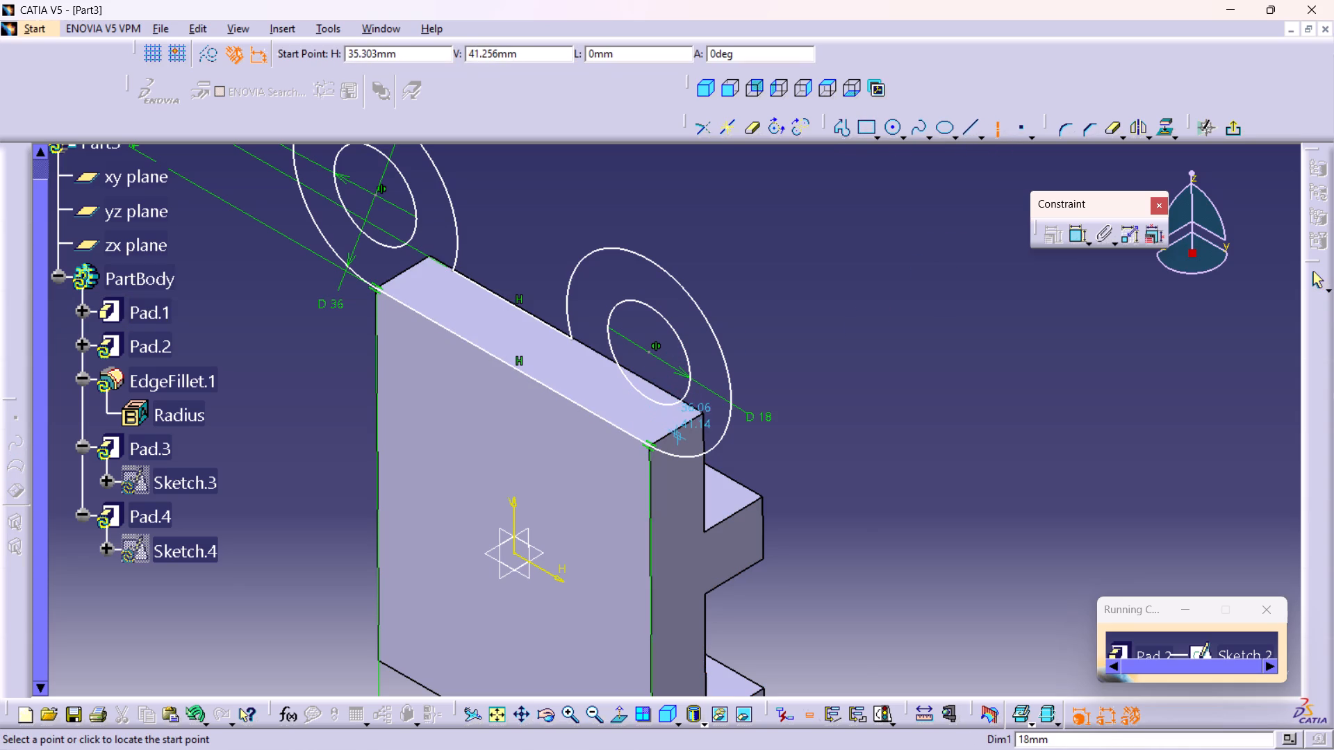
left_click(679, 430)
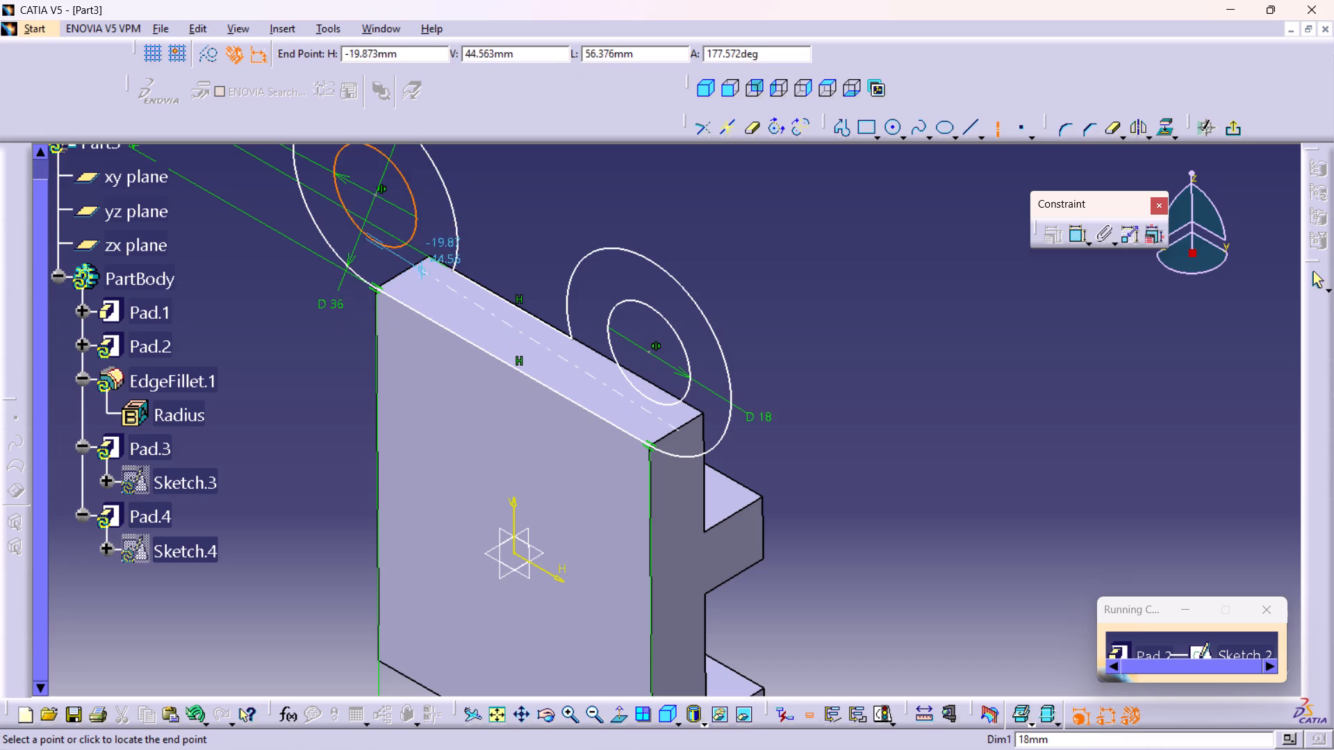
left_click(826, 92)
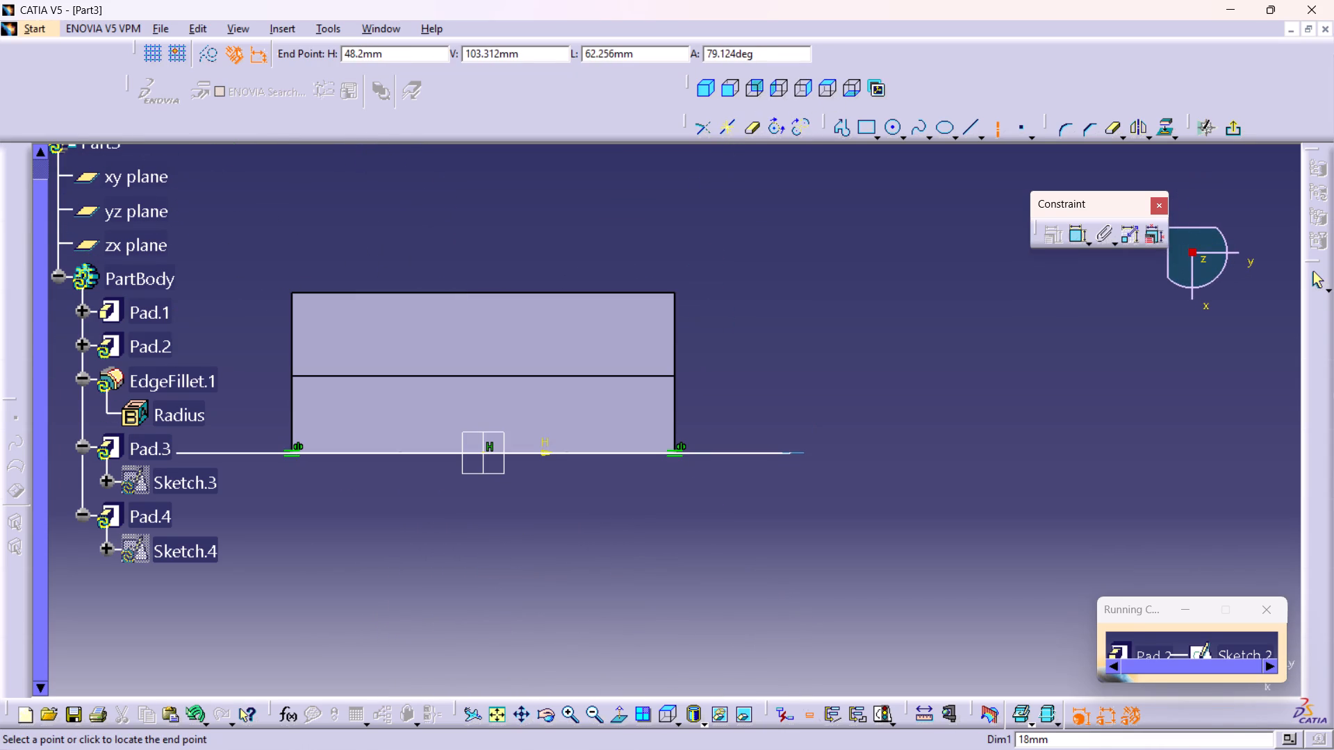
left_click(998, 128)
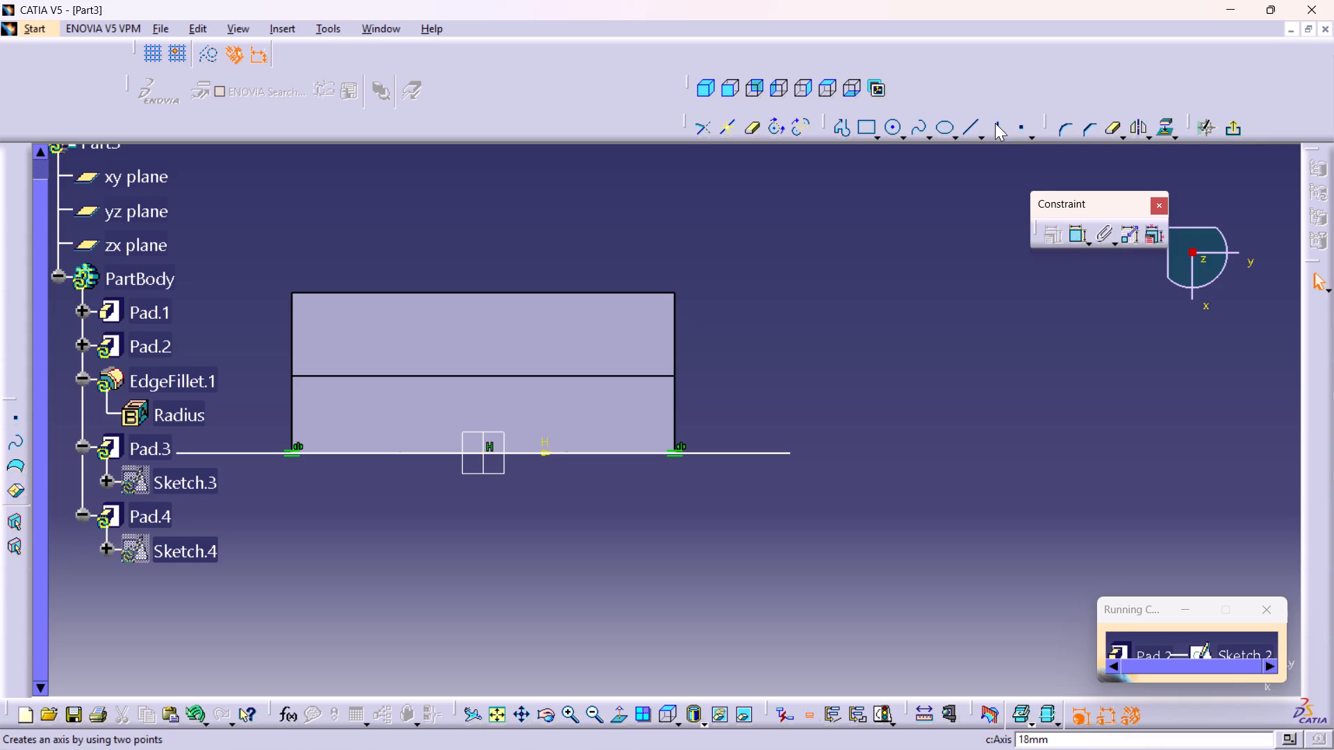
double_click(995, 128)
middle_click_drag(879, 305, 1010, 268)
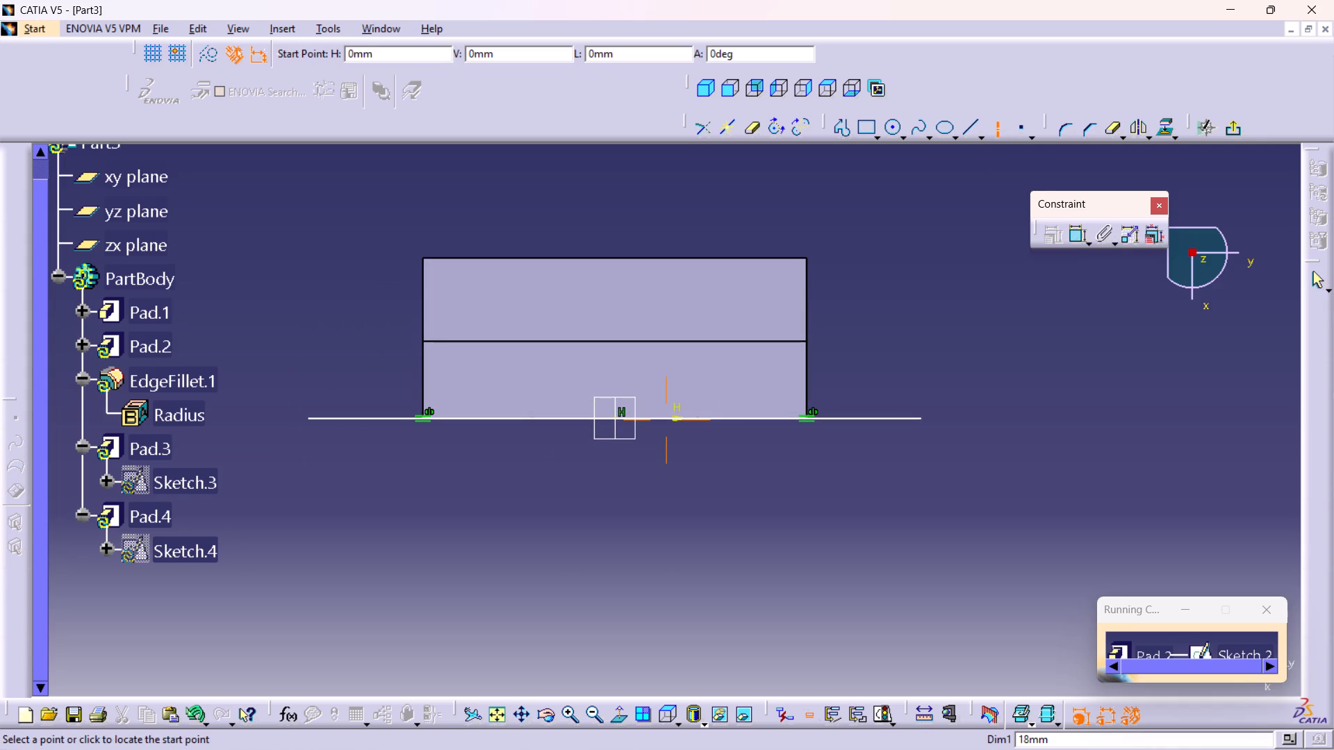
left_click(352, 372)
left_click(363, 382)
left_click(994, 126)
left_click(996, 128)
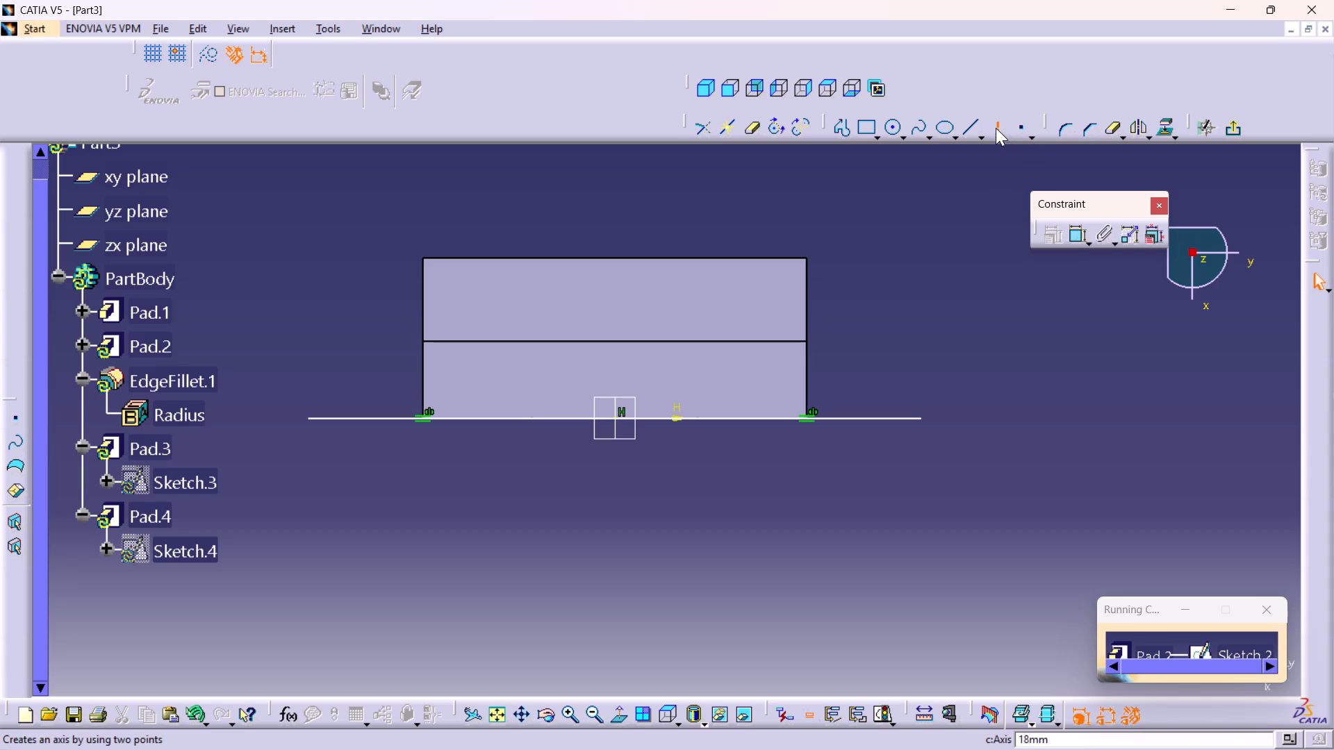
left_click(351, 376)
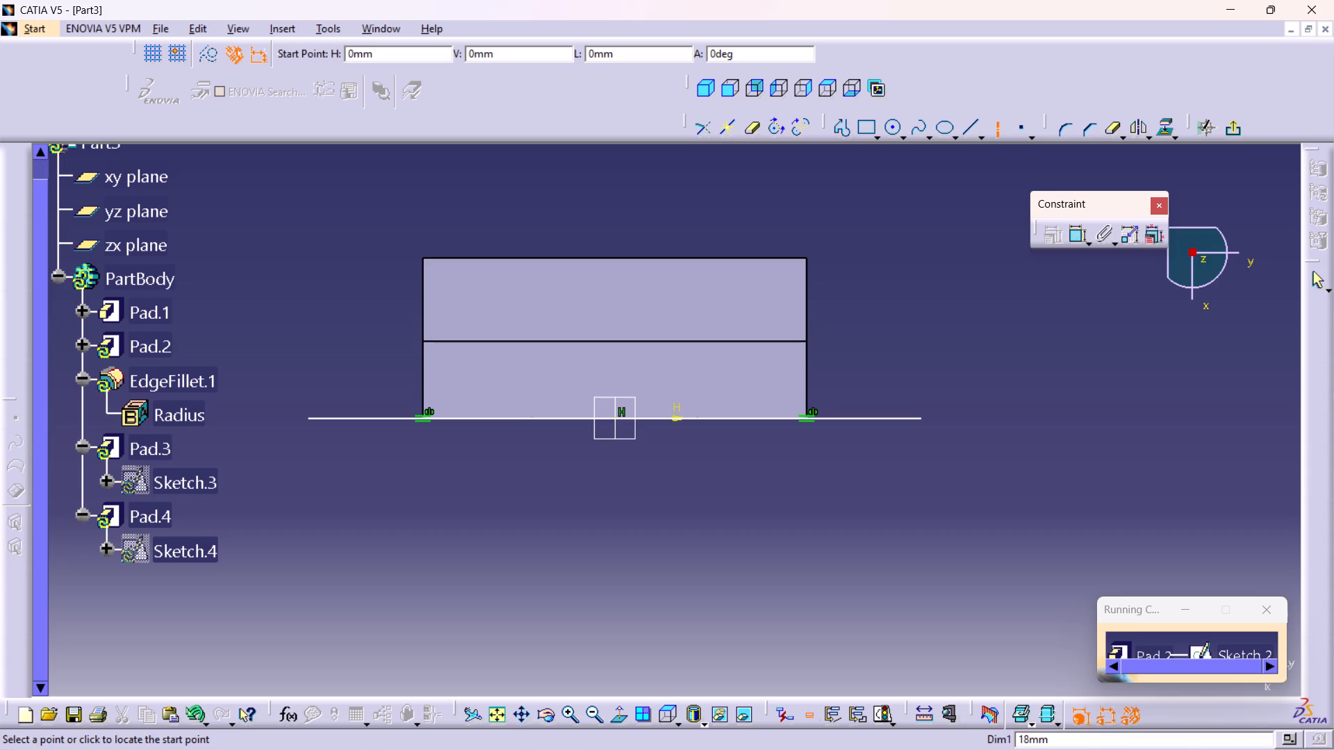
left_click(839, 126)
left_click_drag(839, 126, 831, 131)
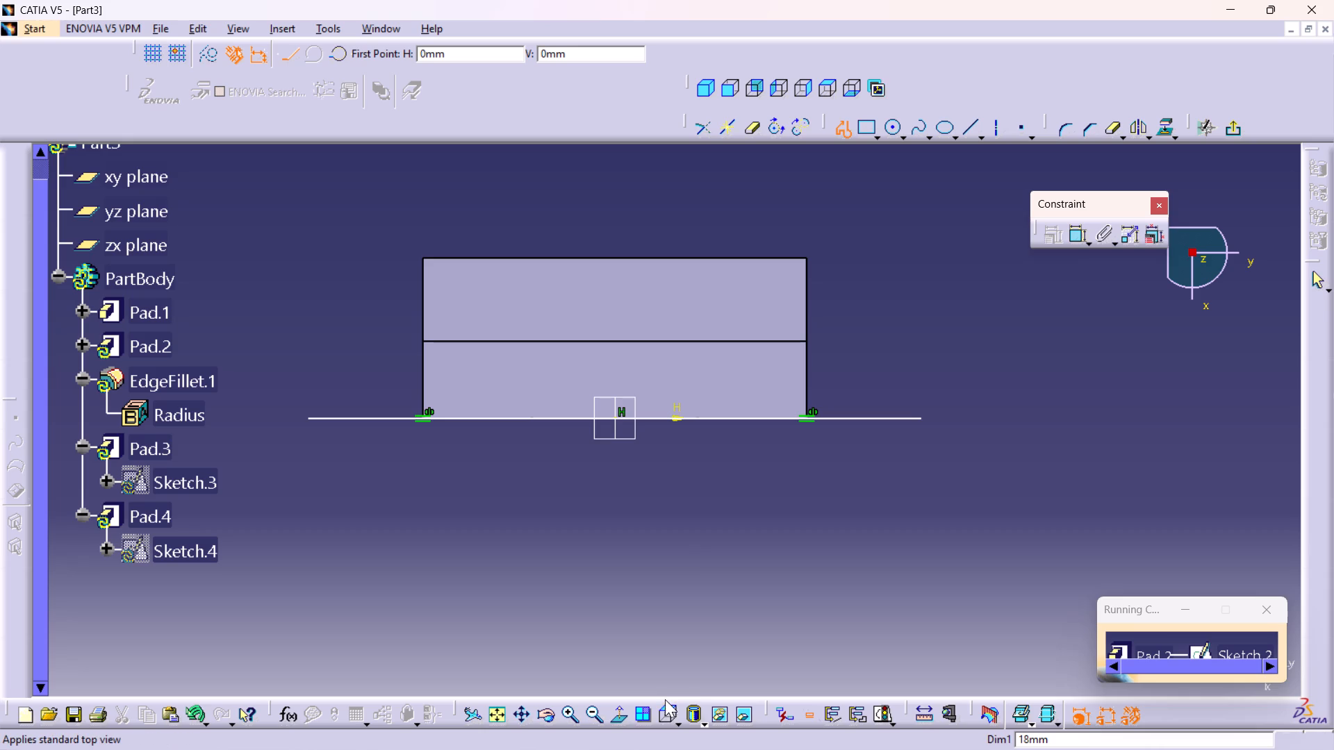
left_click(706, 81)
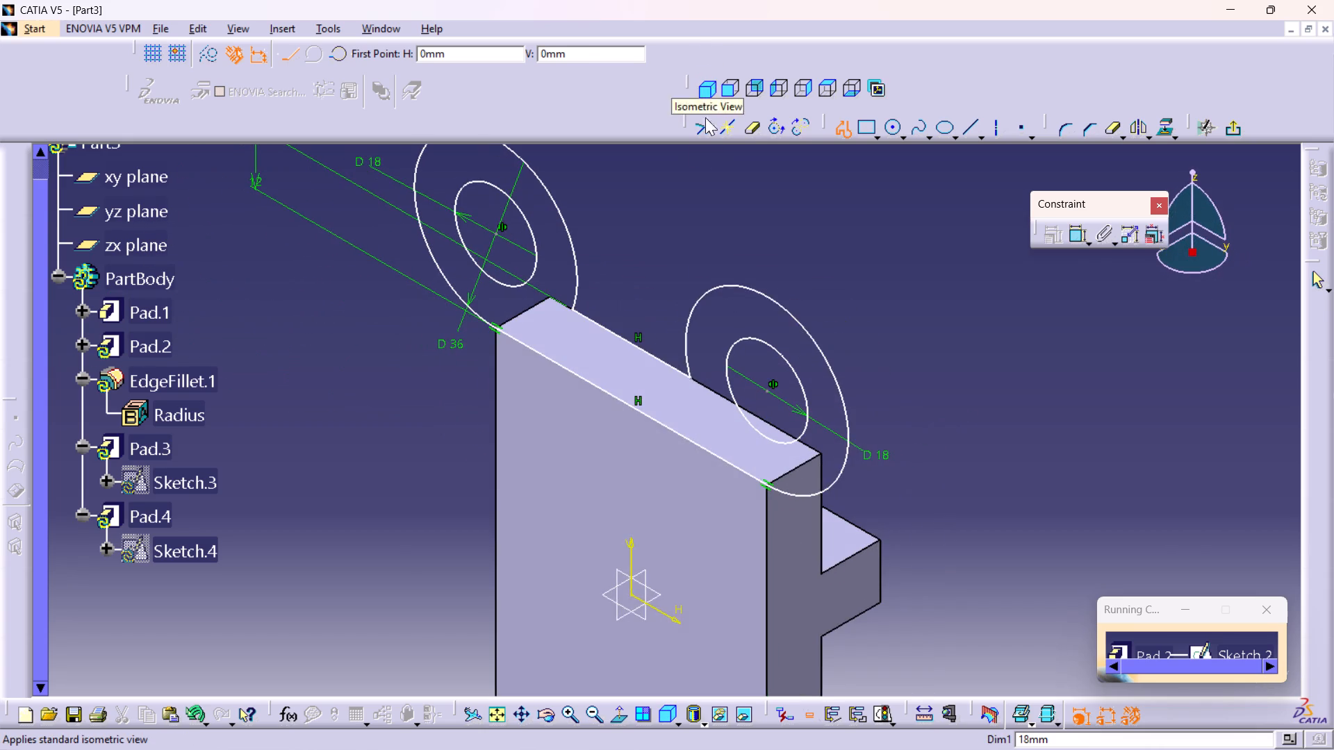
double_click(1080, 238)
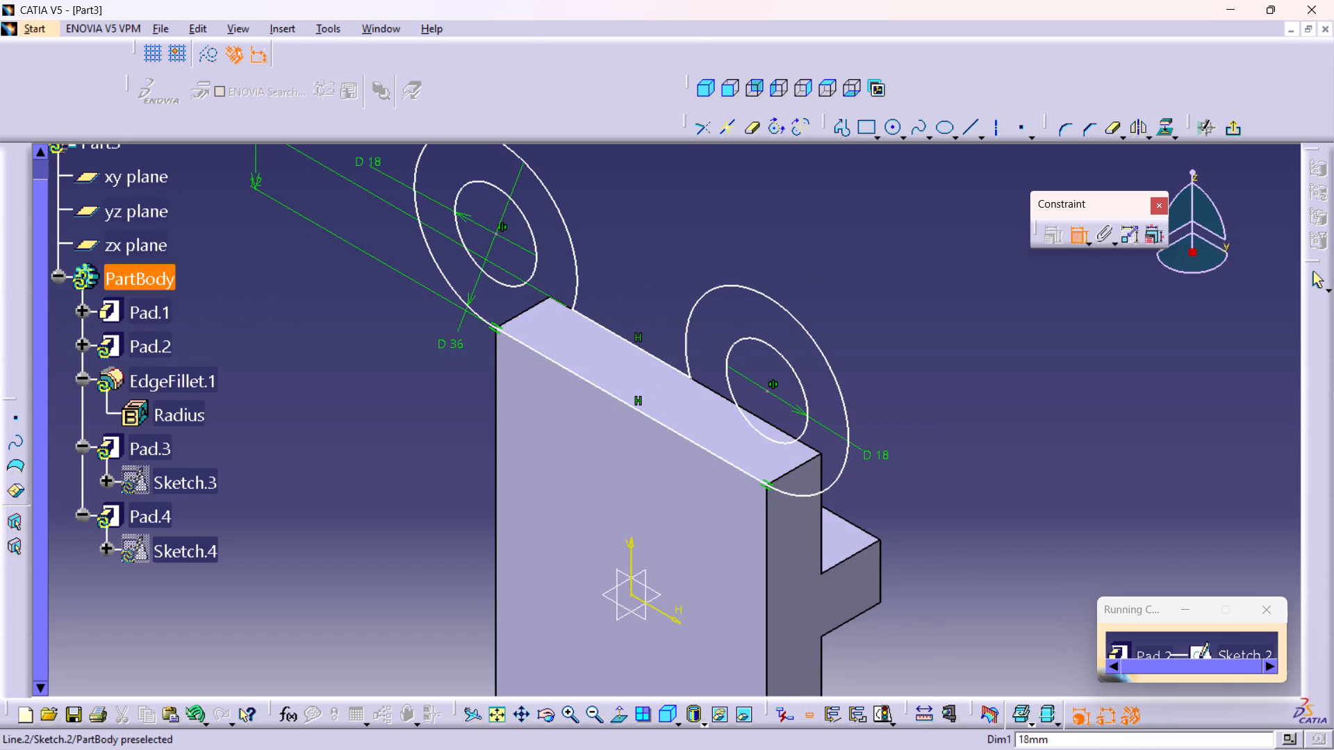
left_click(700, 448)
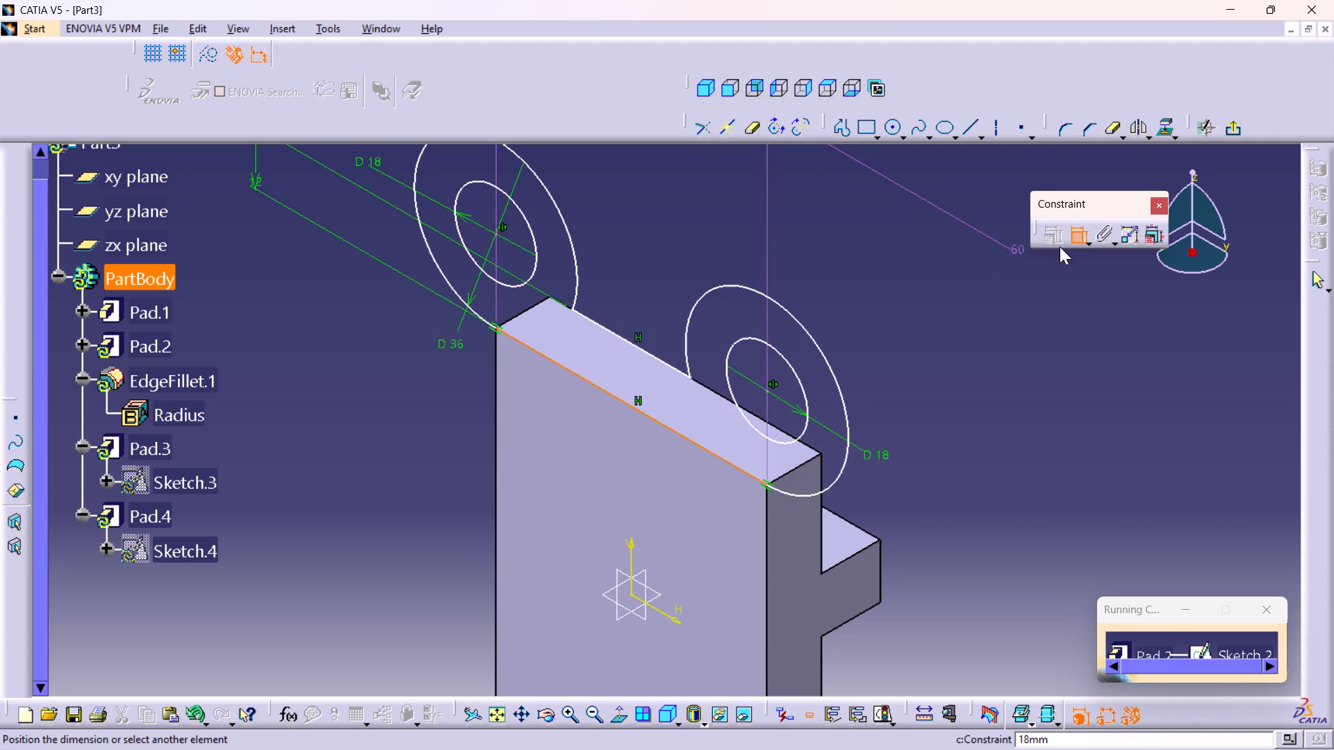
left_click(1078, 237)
Undo the deletion of the lower line's coincidence constraint and finish editing the two-lug pad.
key("ctrl+z")
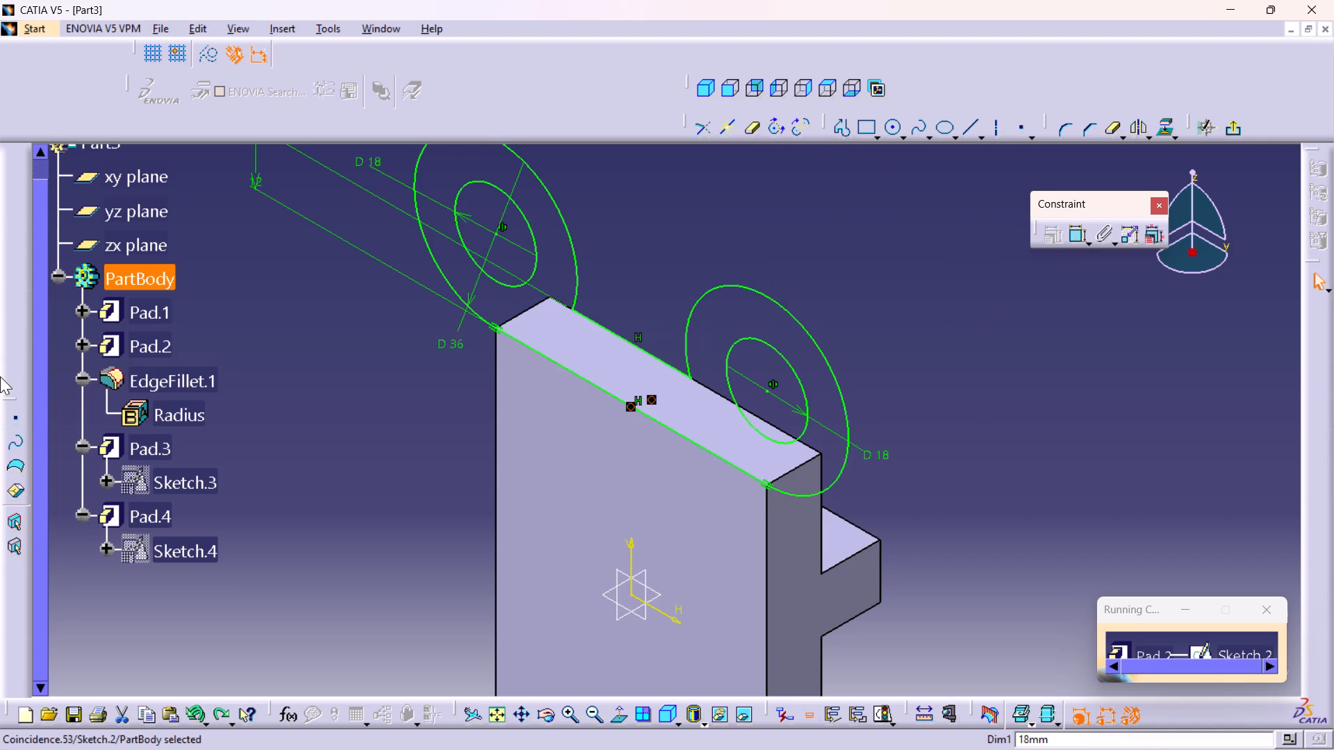
left_click(1241, 133)
left_click(981, 453)
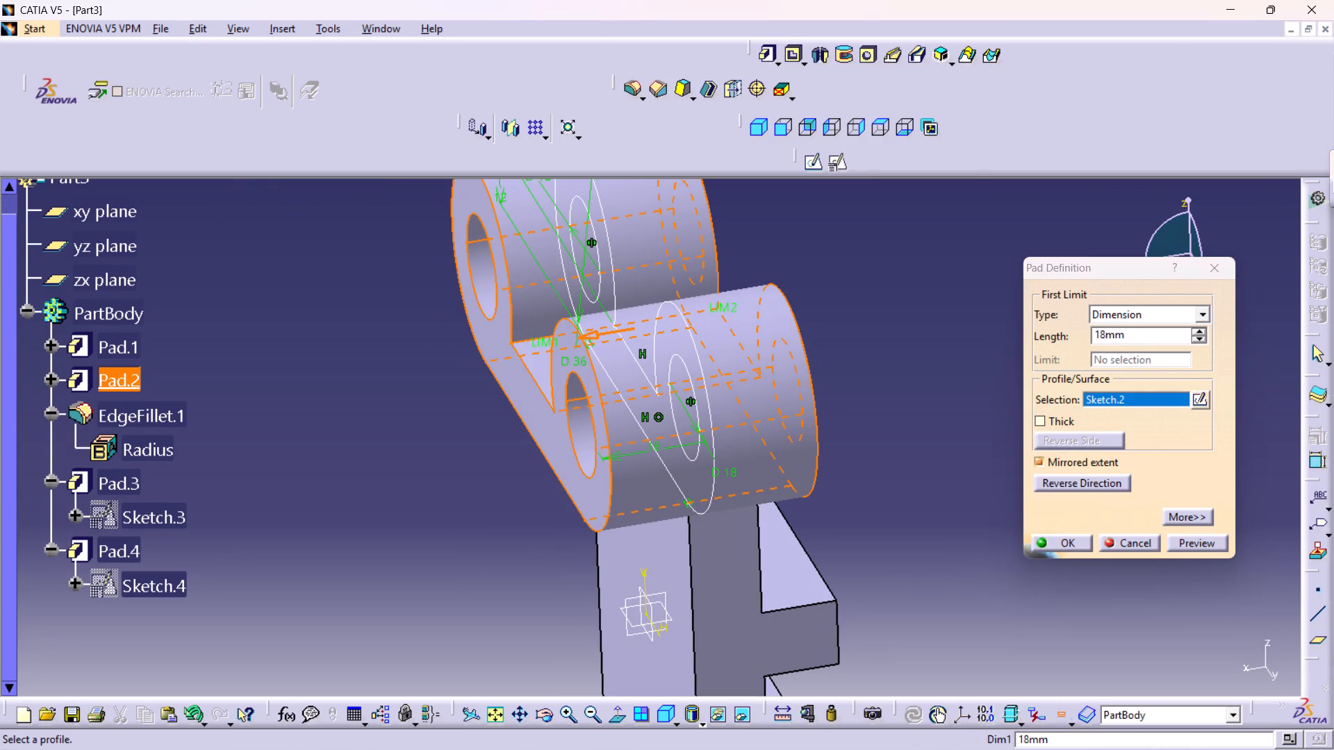
left_click(1062, 537)
left_click(958, 535)
Start a new sketch on the base pad's large front face below the two lugs.
middle_click_drag(875, 592, 927, 555)
right_click_drag(875, 592, 919, 558)
middle_click_drag(734, 549, 875, 447)
right_click_drag(734, 552, 874, 447)
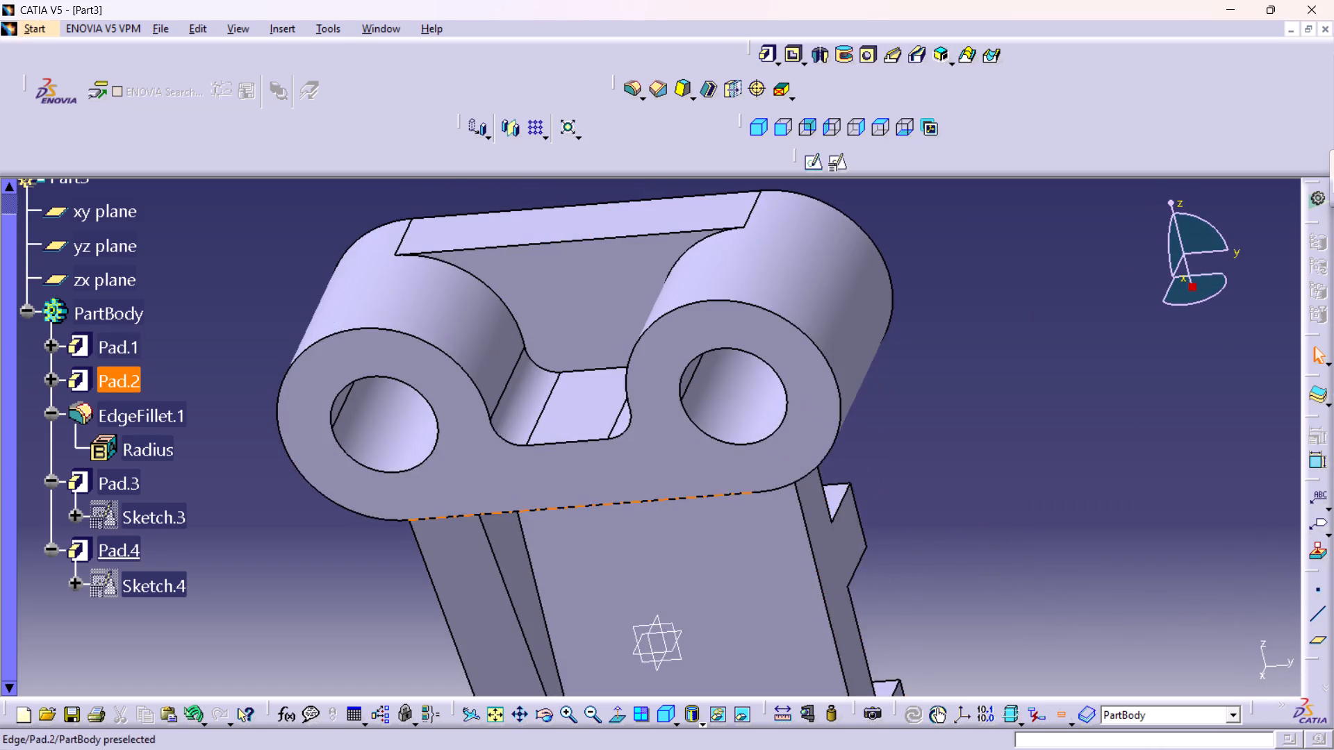
middle_click_drag(675, 491, 629, 366)
left_click(656, 467)
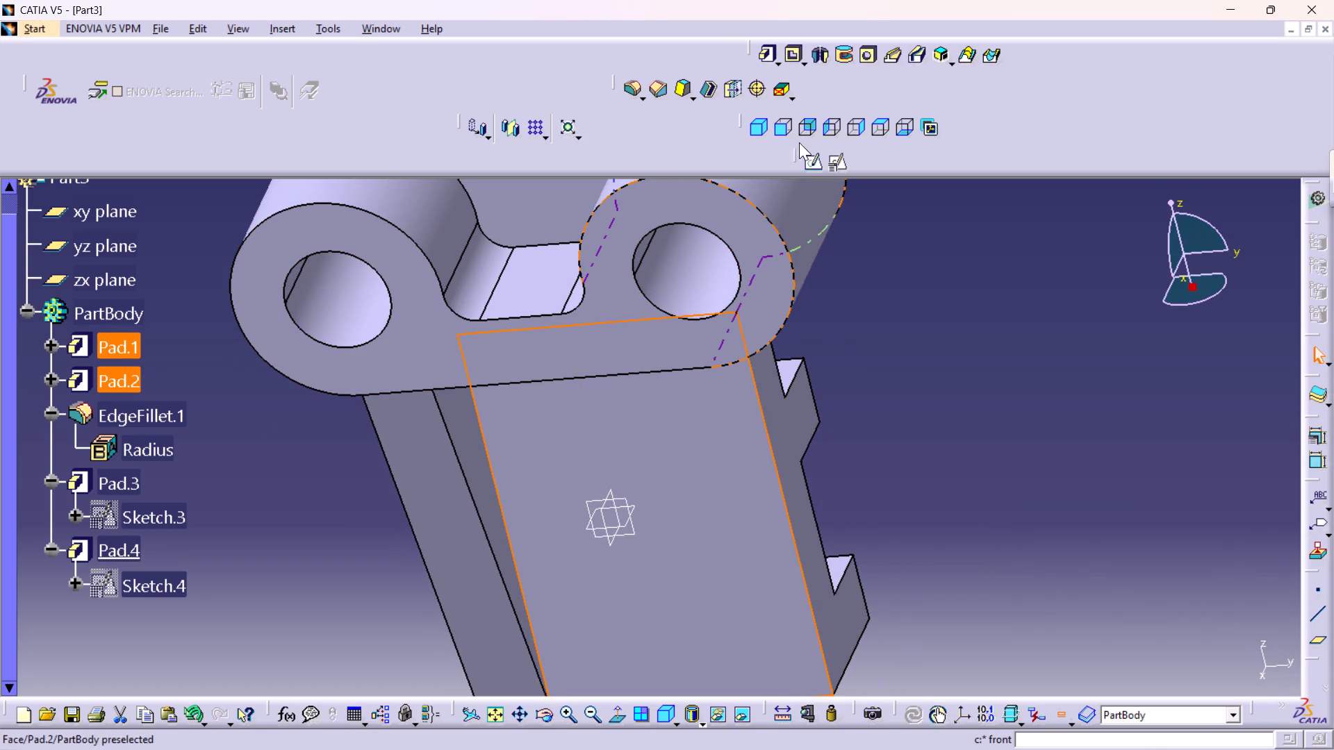
left_click(811, 156)
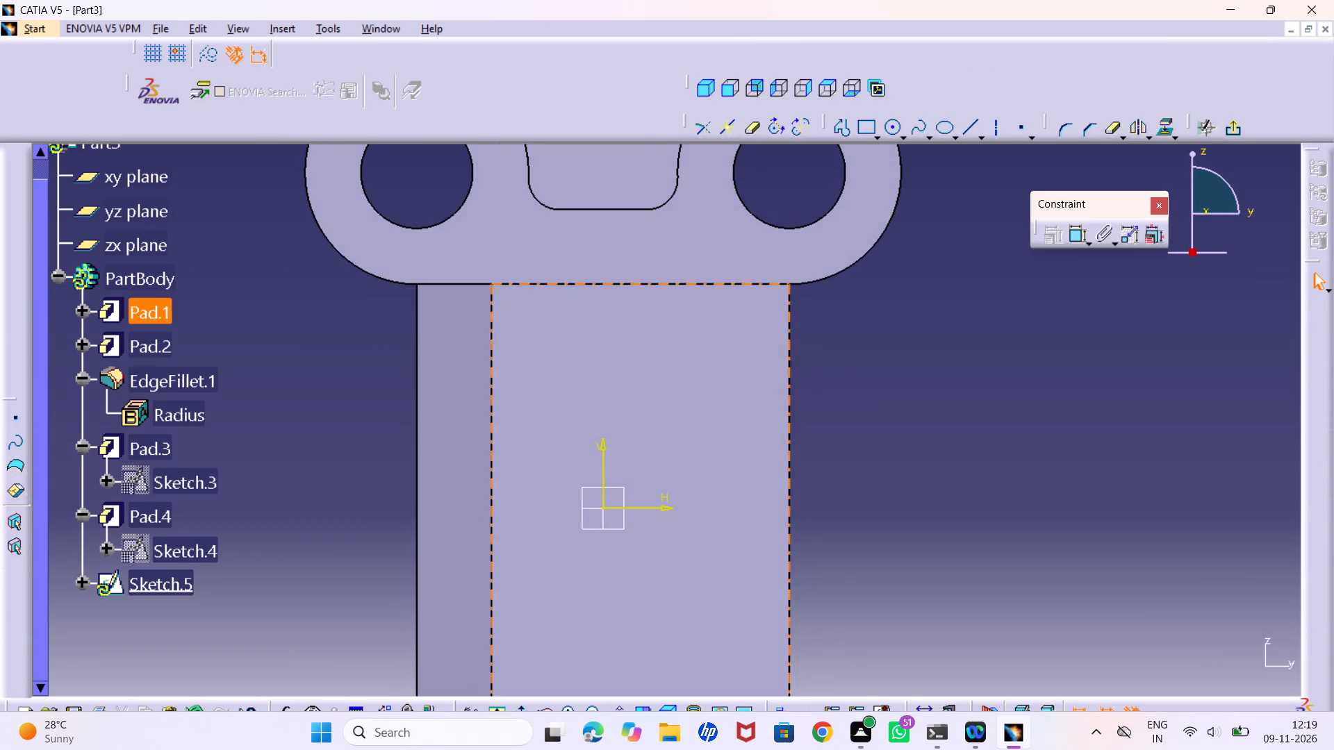
Sketch two circles side by side low on the face, about 10.8 mm diameter on the vertical axis and about 11.7 mm beside it.
middle_click_drag(814, 547, 843, 449)
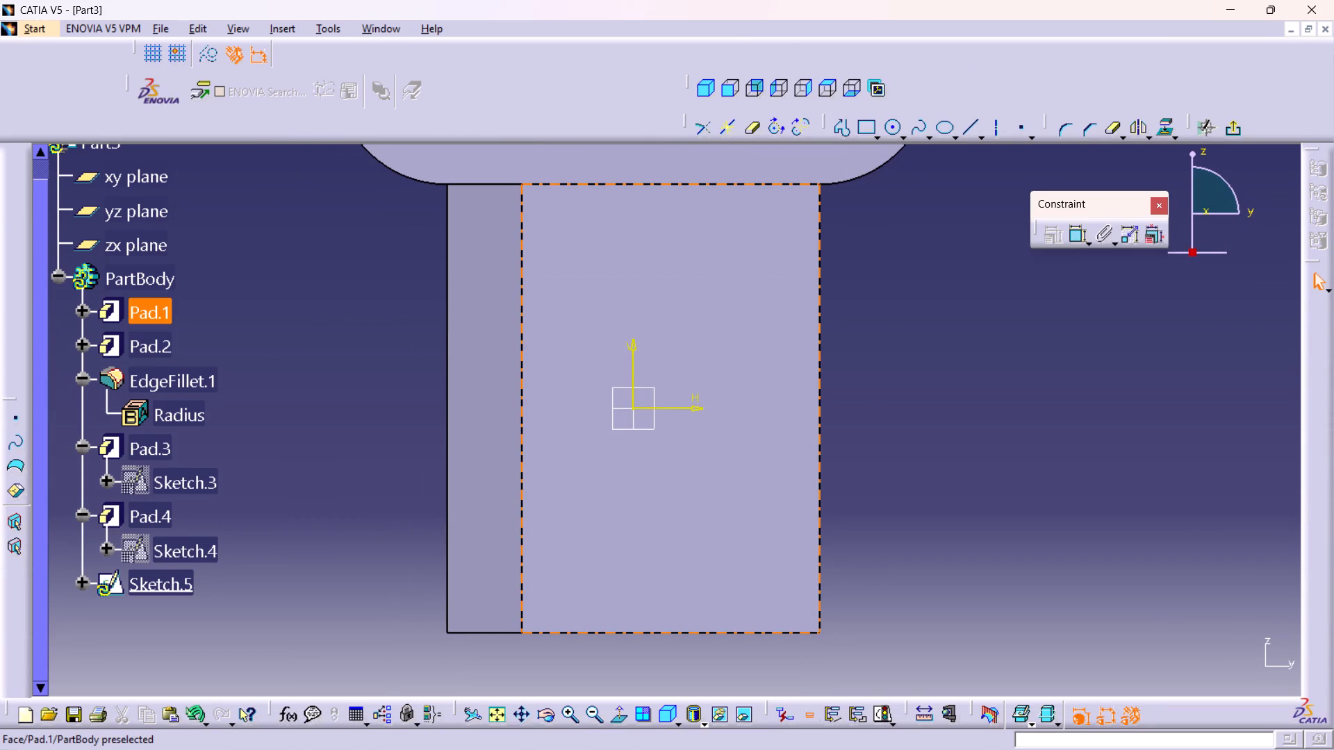
double_click(894, 126)
left_click(642, 502)
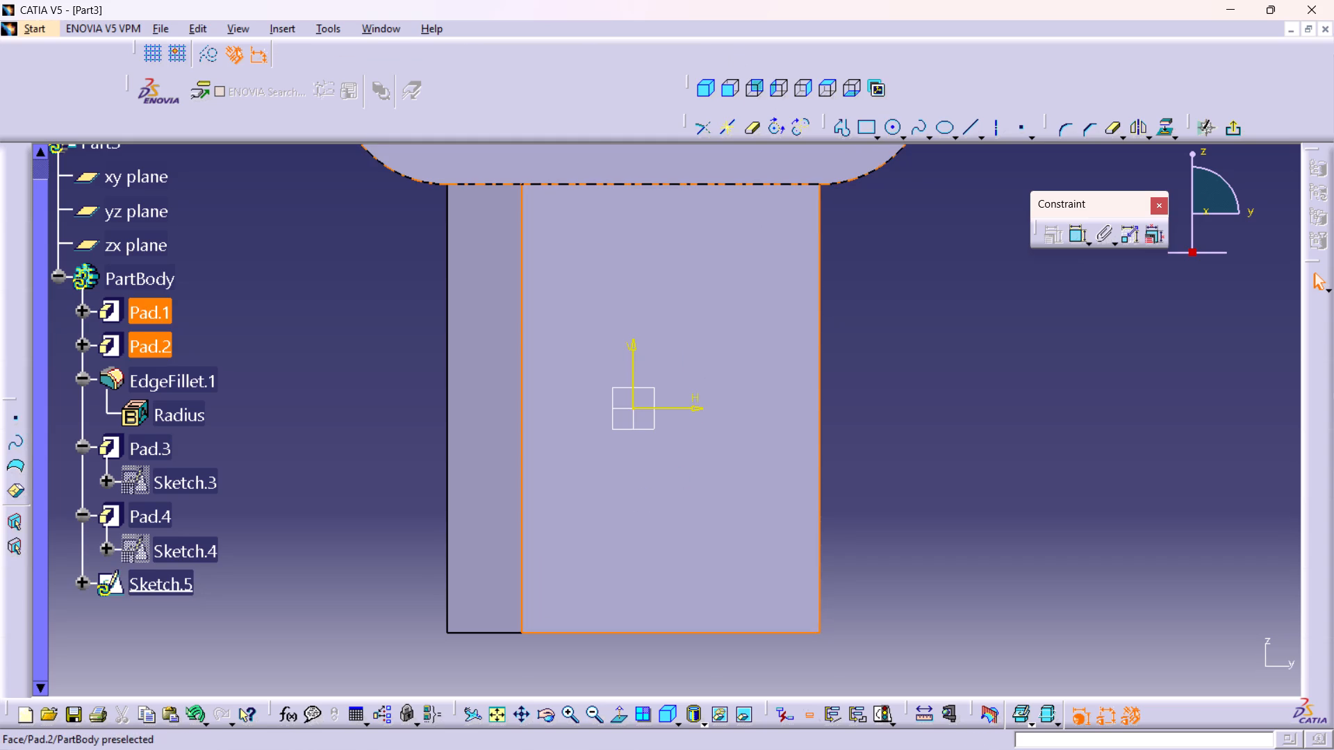
double_click(898, 126)
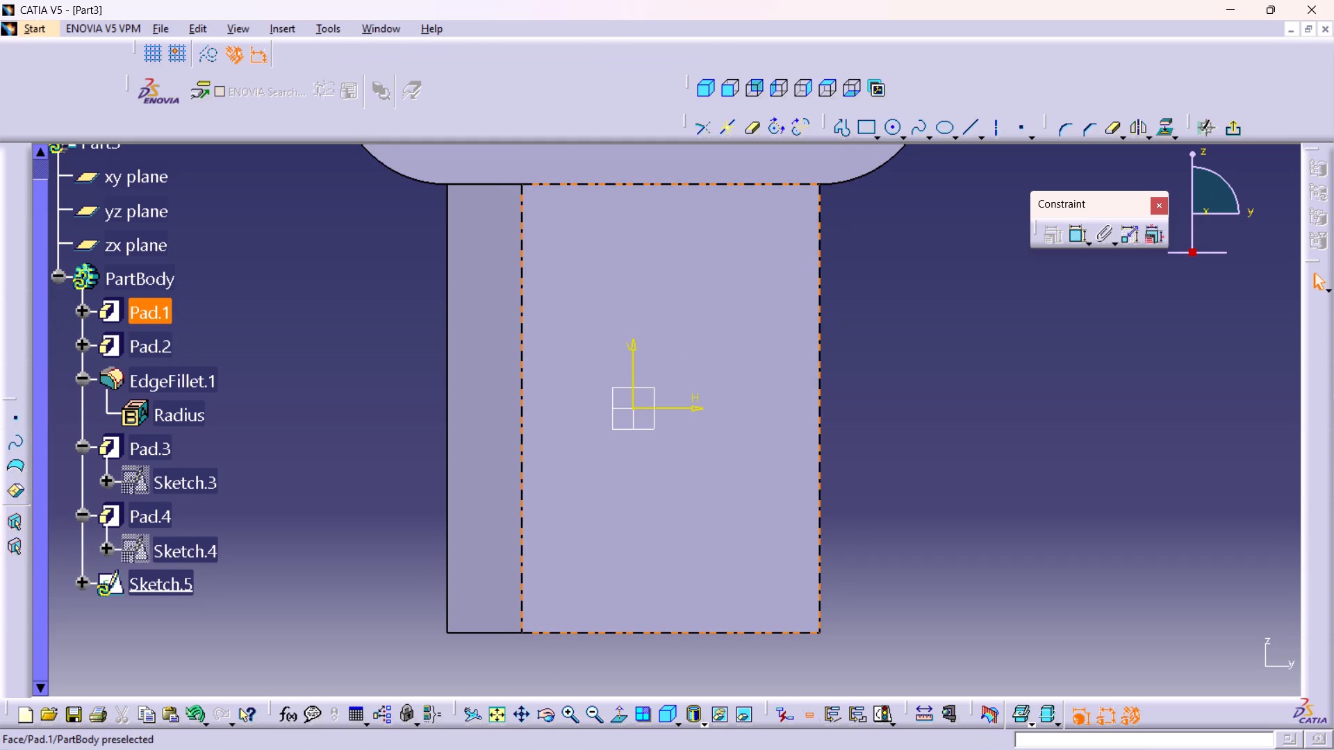
double_click(893, 124)
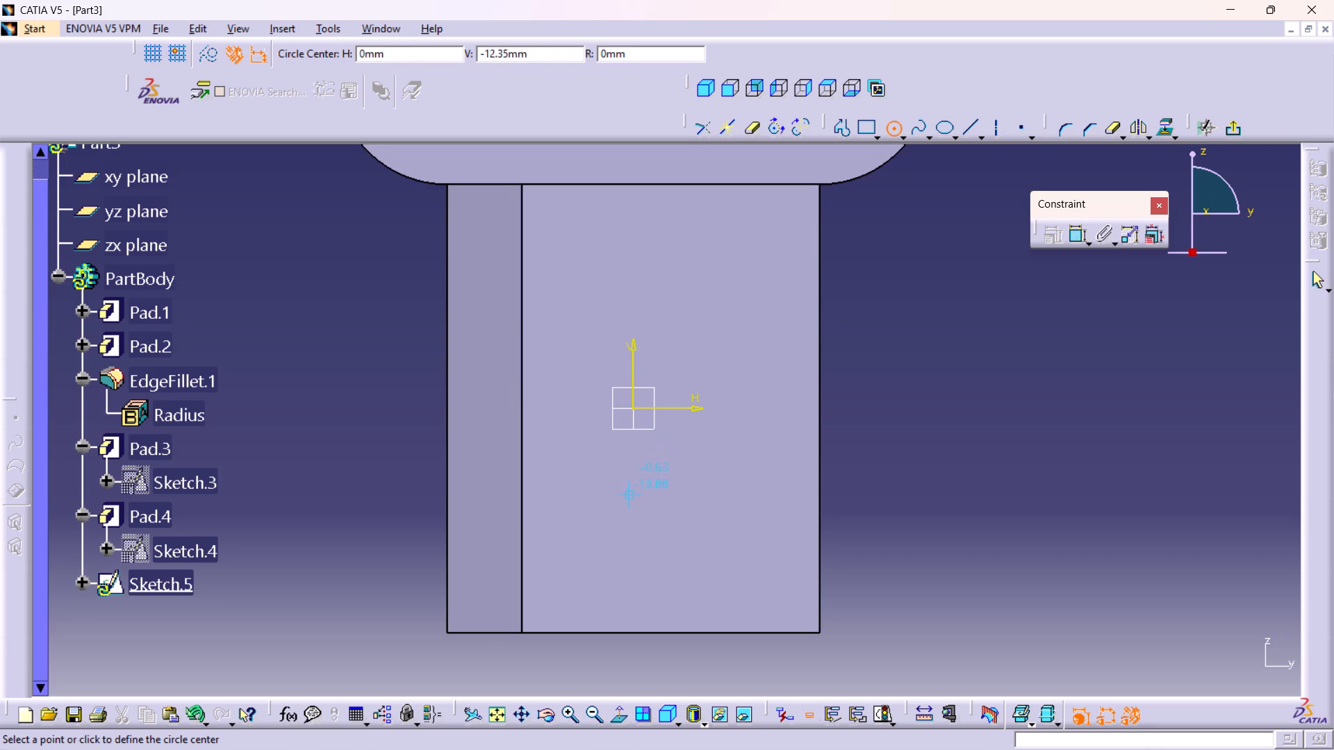
left_click(635, 534)
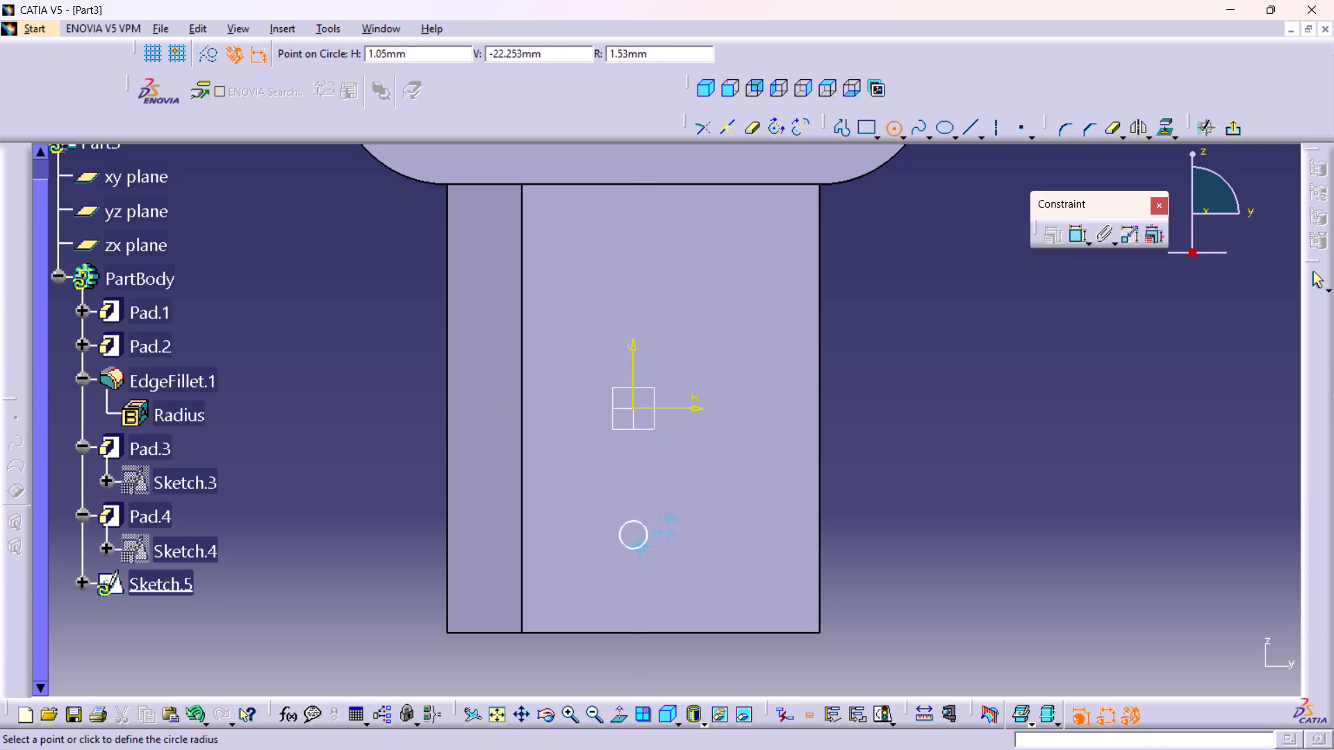
left_click(651, 564)
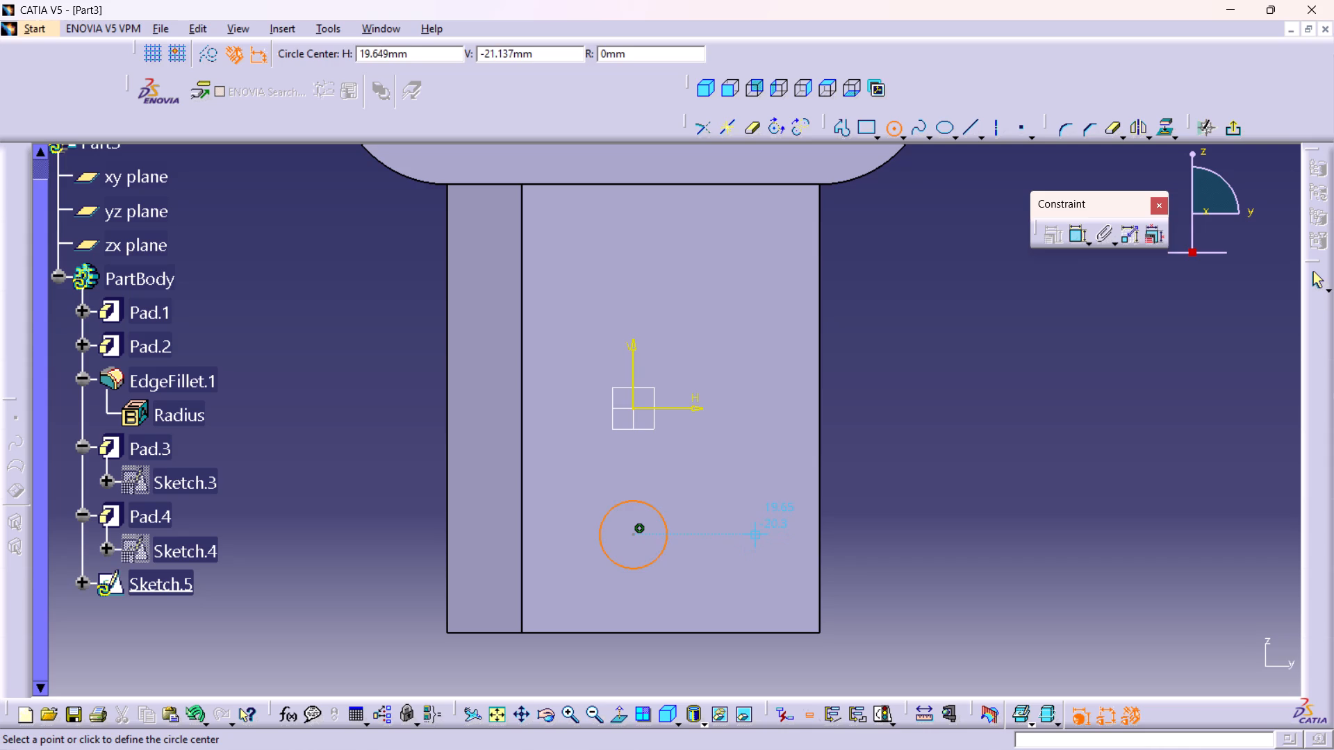
left_click(755, 534)
left_click(766, 571)
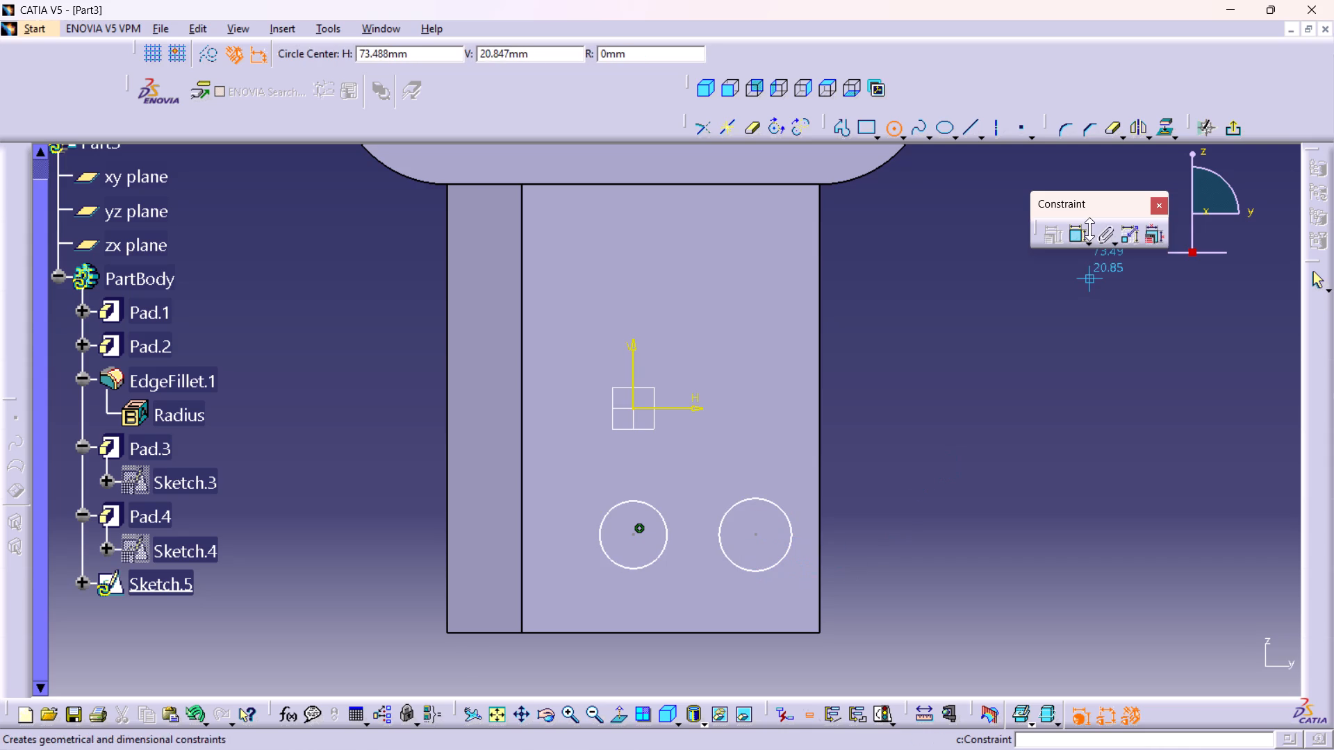
Dimension the diameters of both circles and set each to 16 mm.
double_click(1074, 231)
middle_click_drag(1005, 385, 1046, 280)
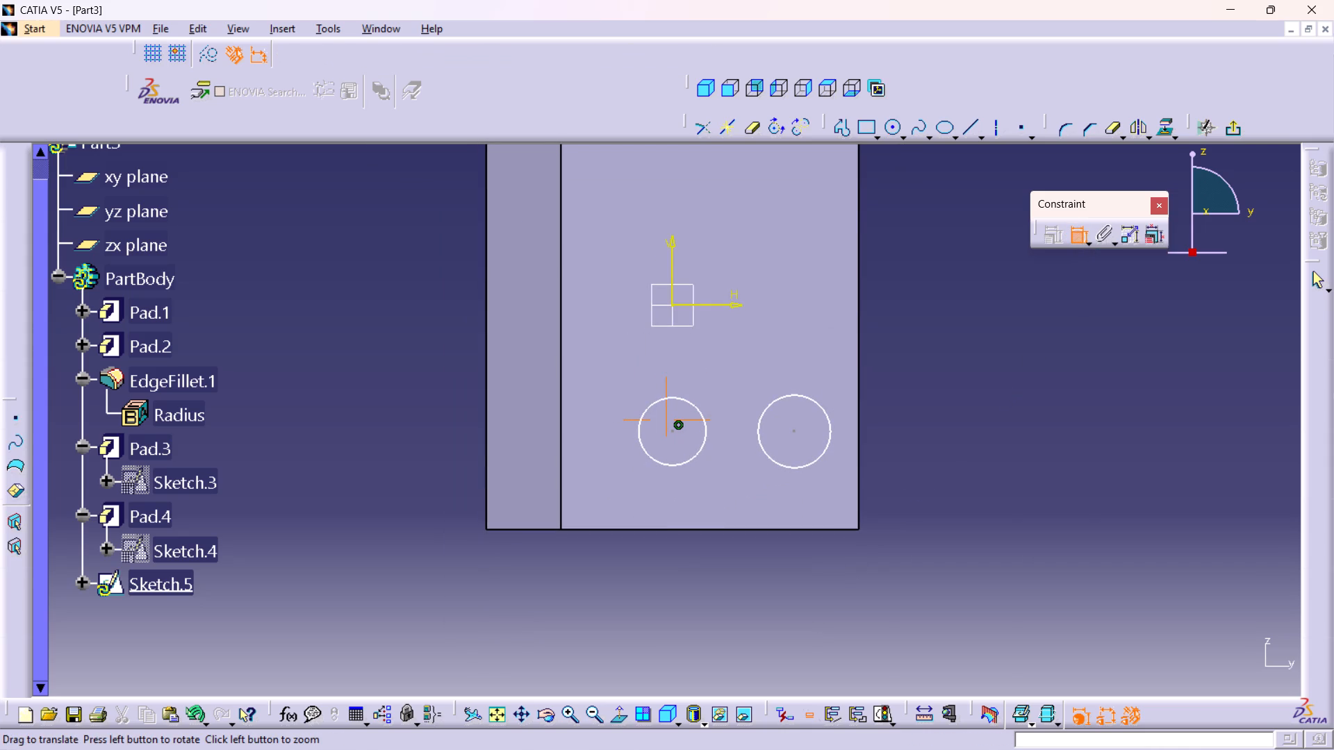
left_click(826, 452)
left_click(964, 460)
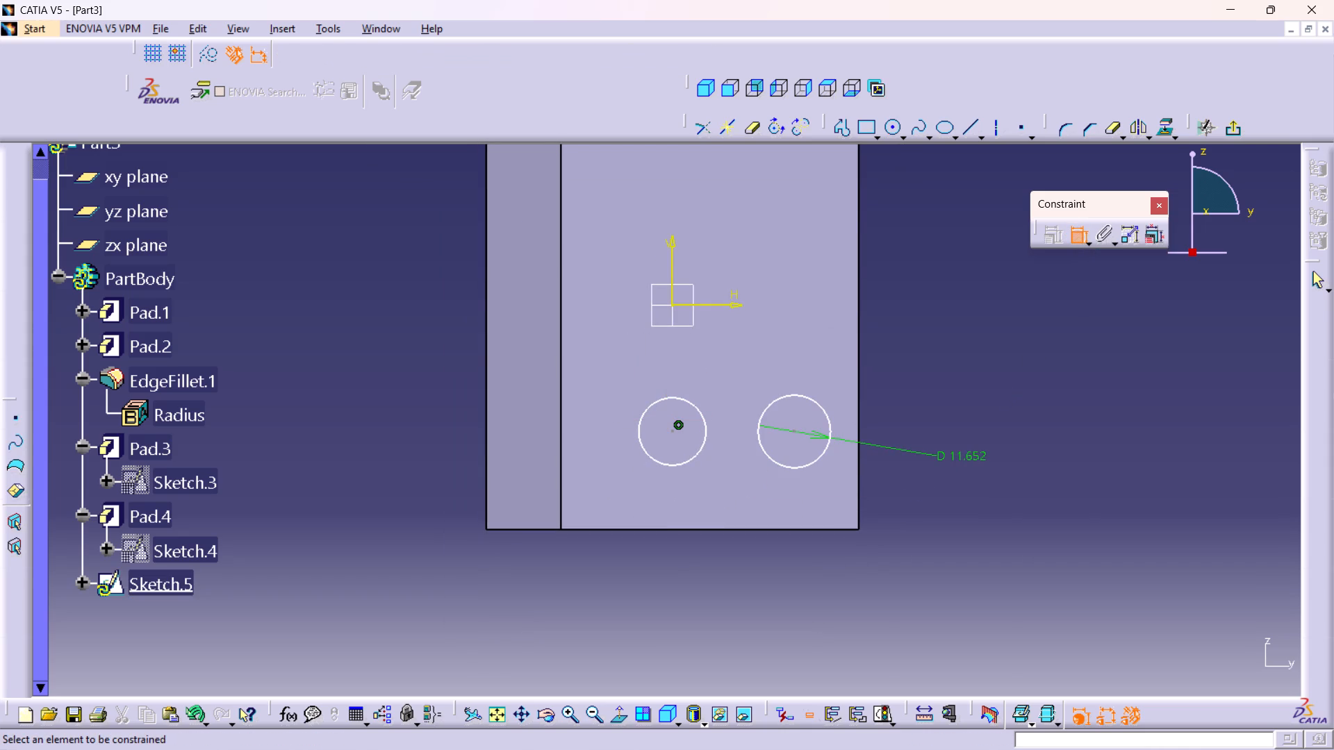
left_click_drag(682, 464, 685, 473)
left_click(702, 564)
double_click(696, 557)
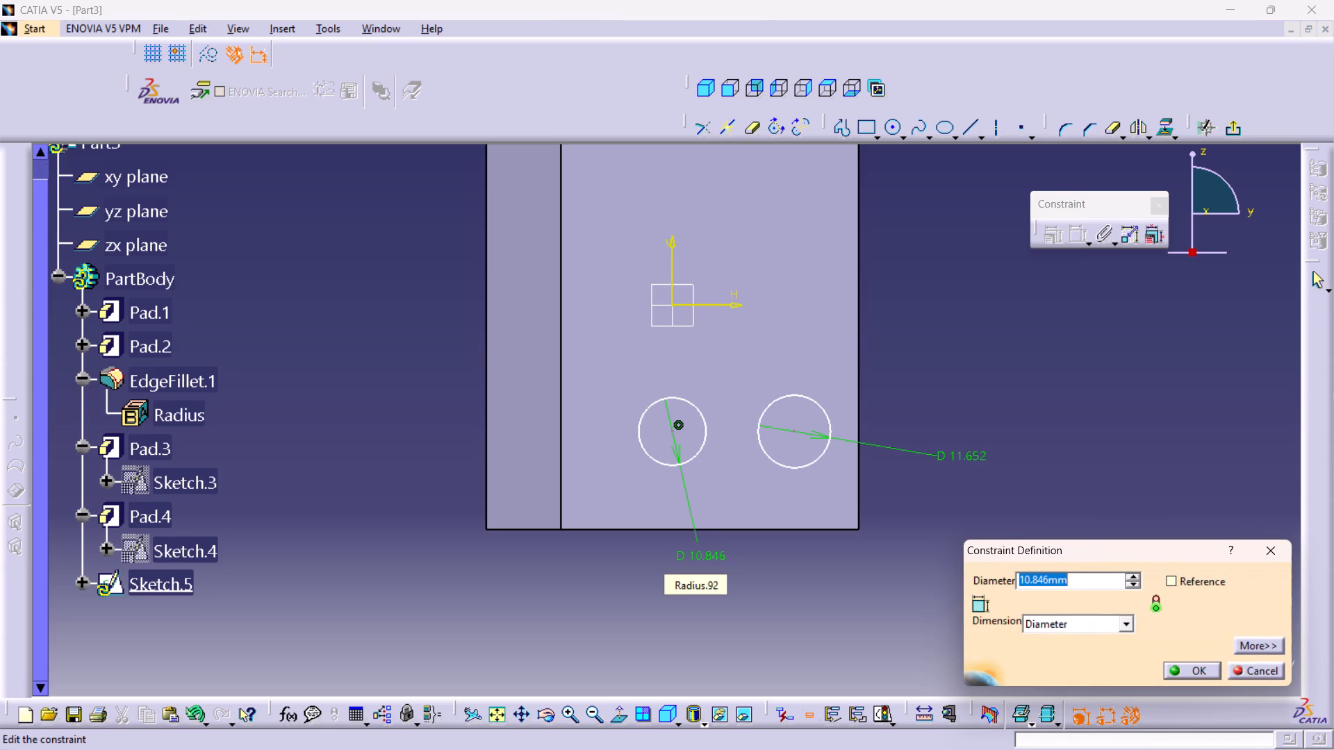
type("19")
key("BackSpace")
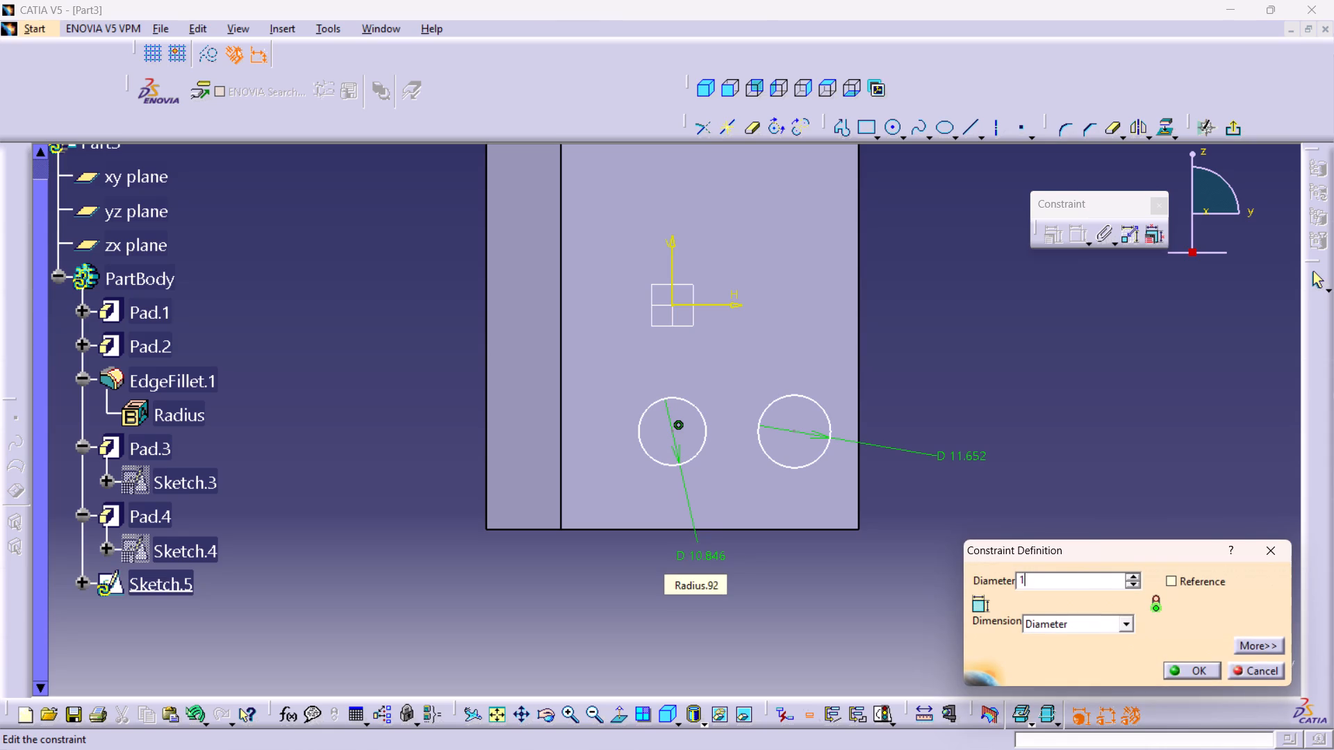
key("6")
key("Return")
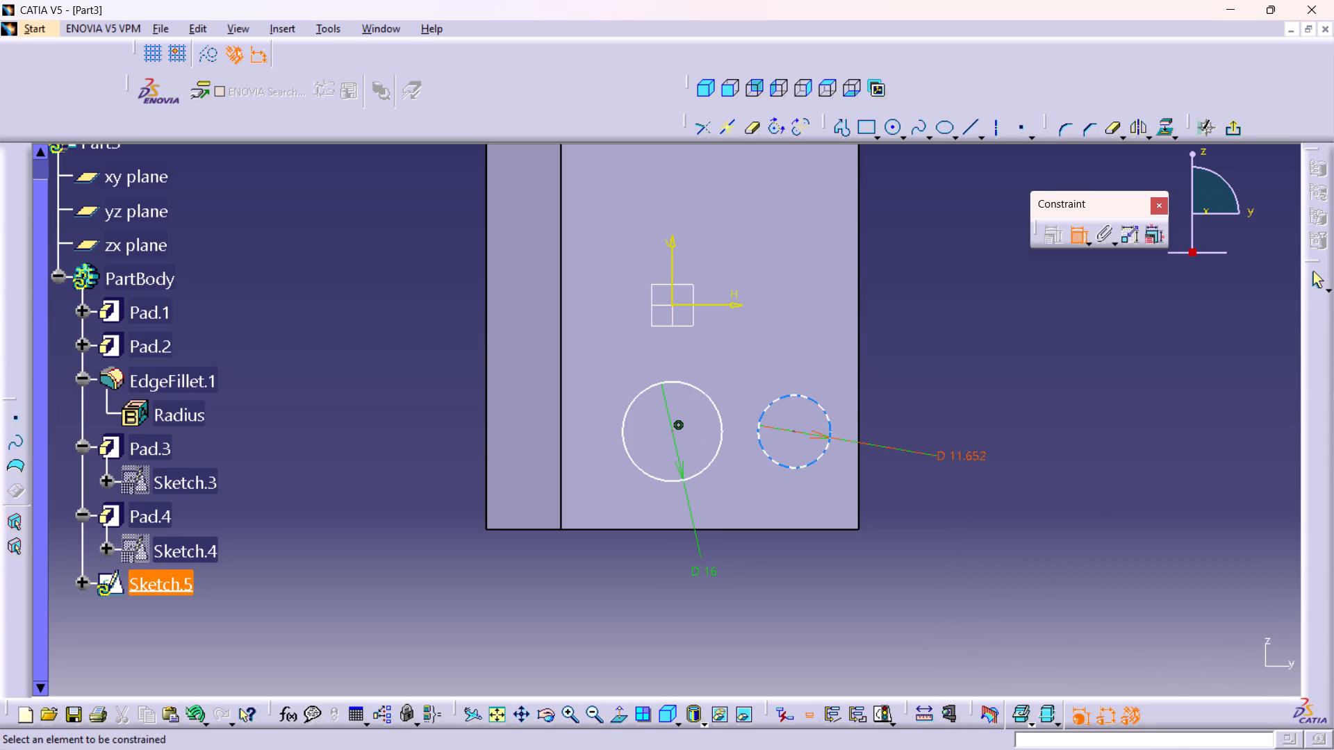
double_click(960, 450)
type("16")
key("Return")
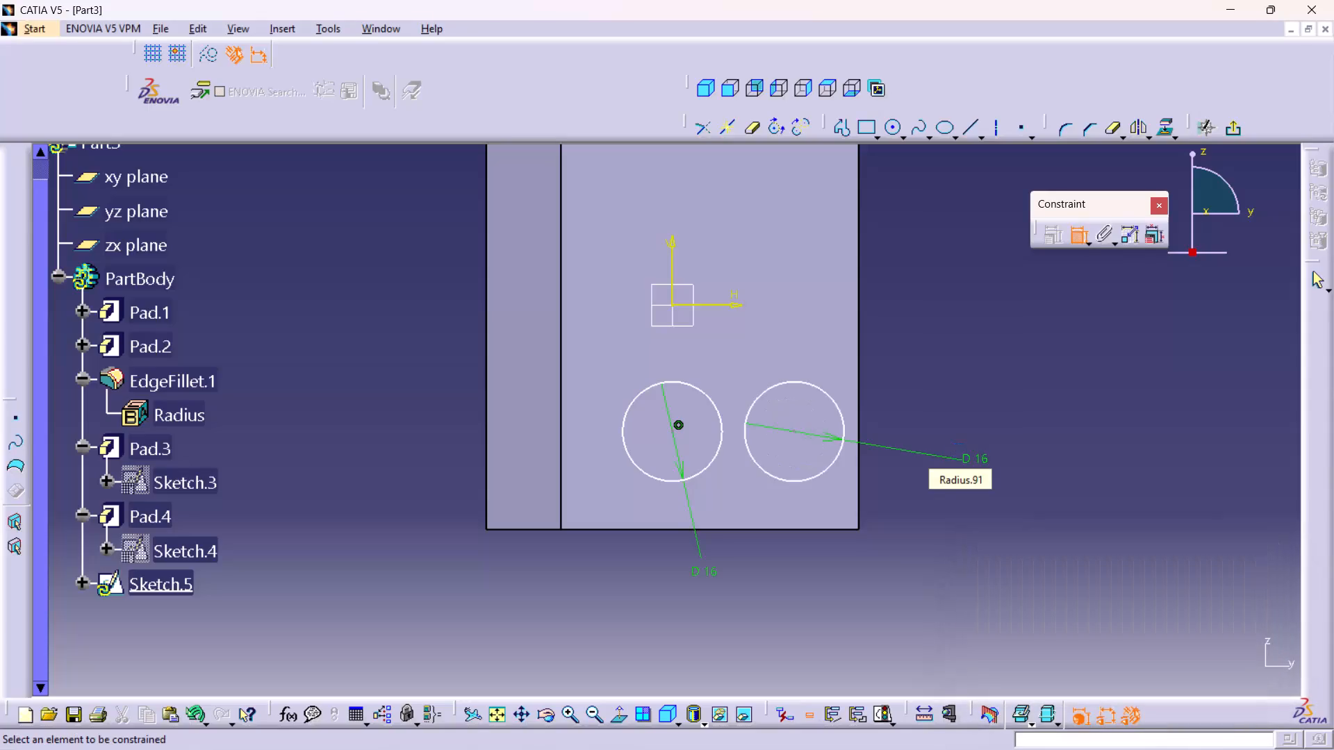
Dimension each circle's centre from the base pad's bottom edge and set both distances to 25 mm.
left_click_drag(795, 428, 799, 439)
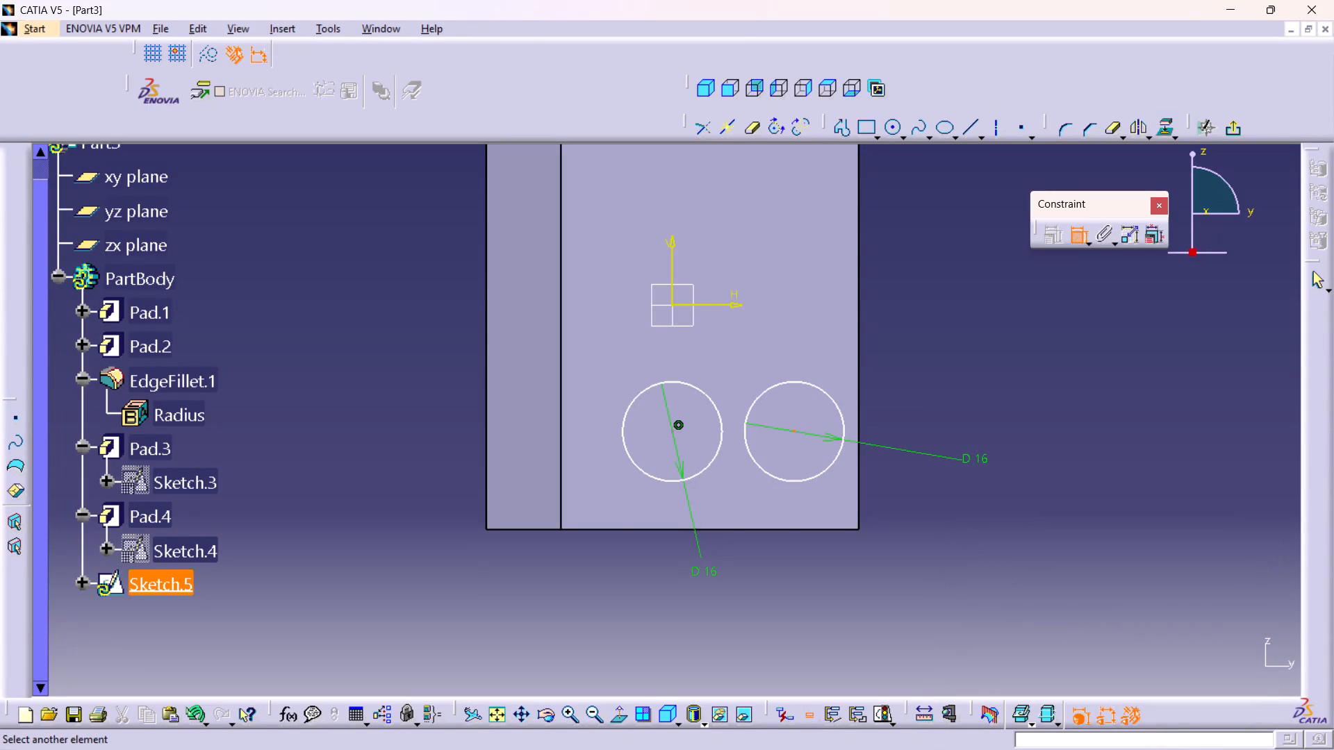
left_click(829, 527)
left_click_drag(1053, 469, 1055, 479)
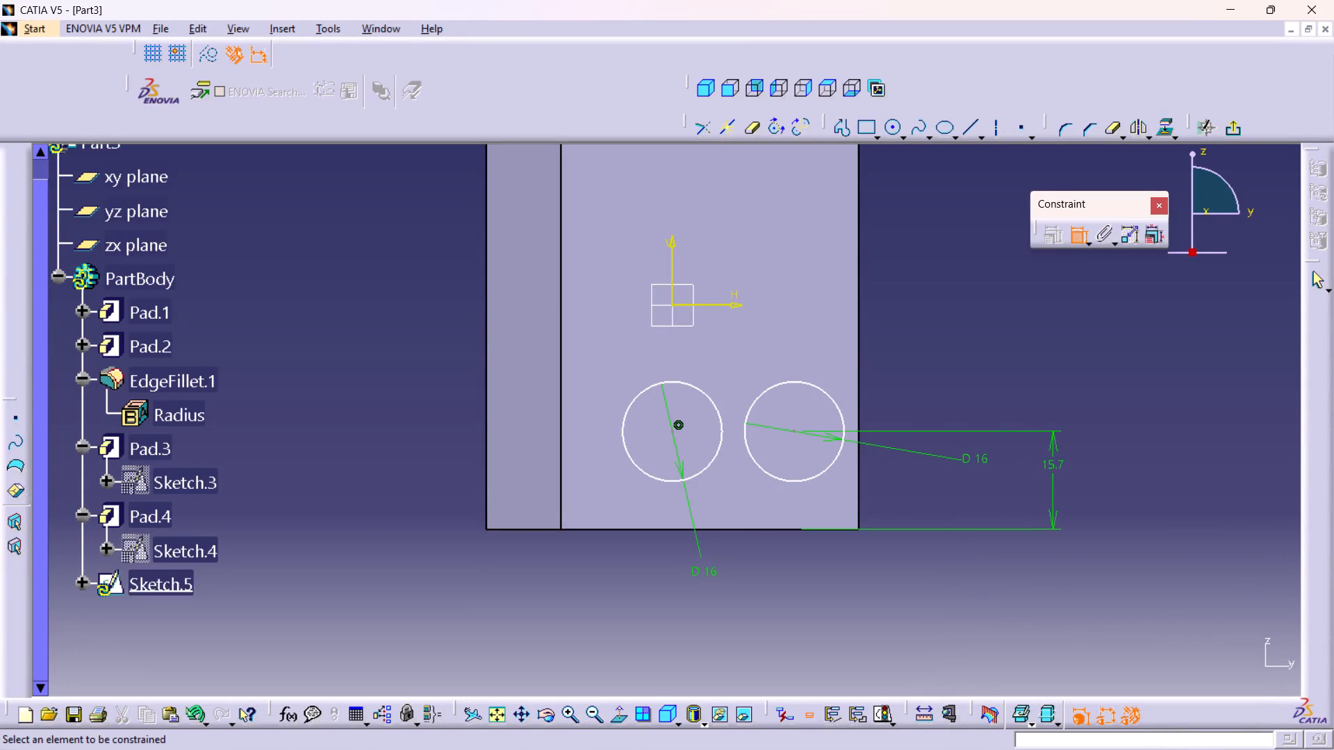
double_click(1051, 468)
type("25")
key("Return")
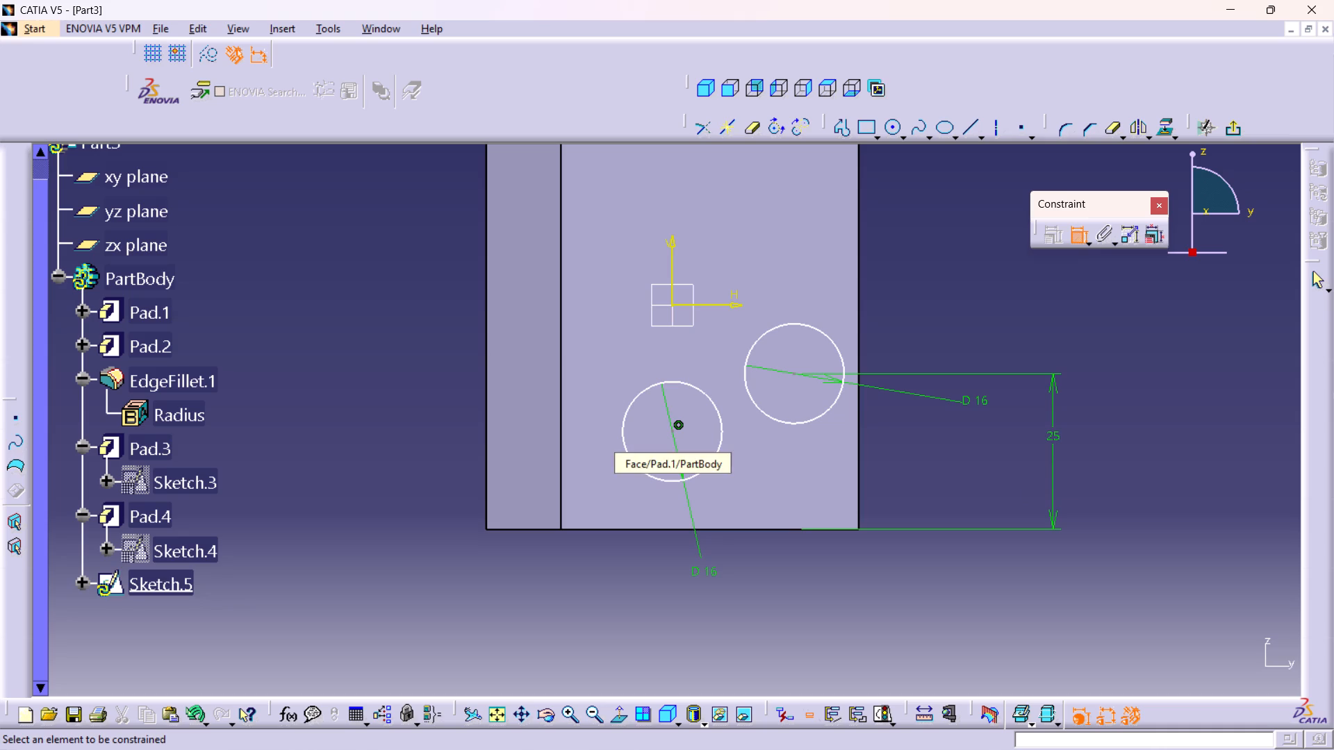
left_click_drag(672, 430, 670, 440)
left_click(632, 528)
left_click(389, 508)
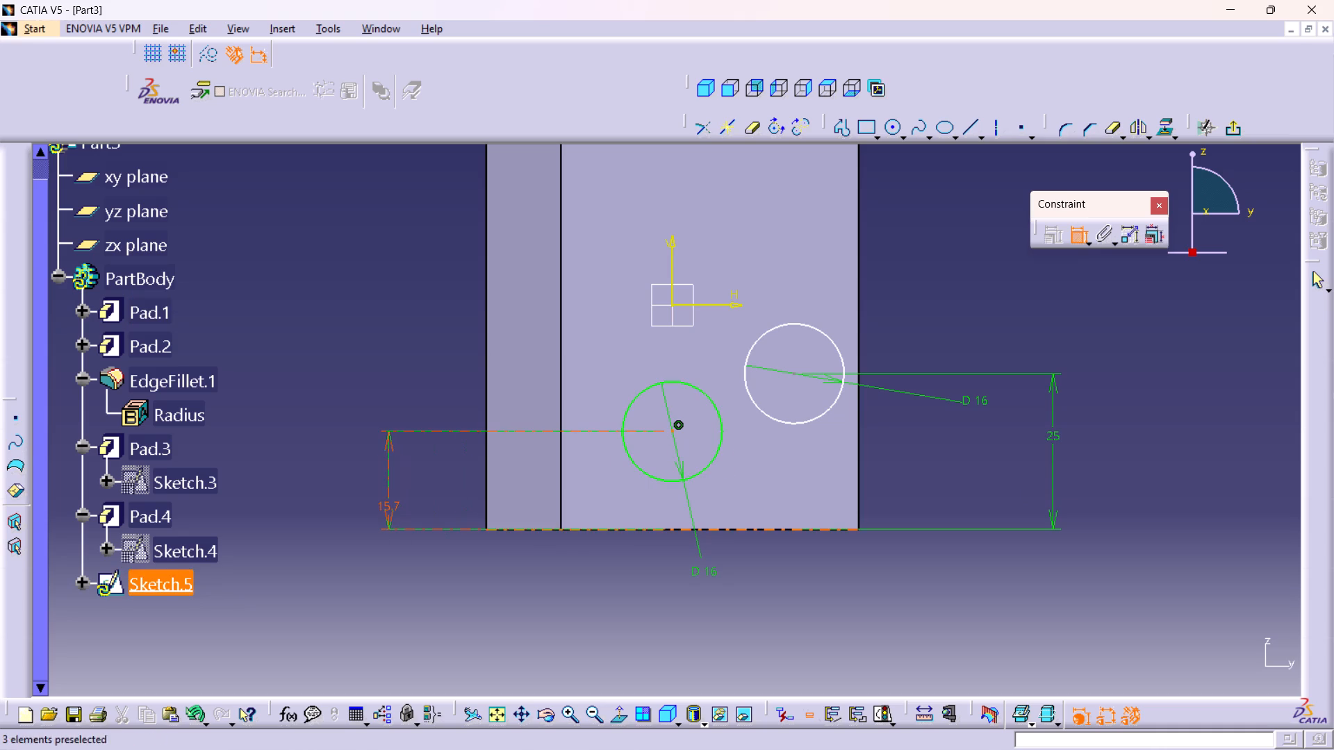
double_click(386, 497)
type("25")
key("Return")
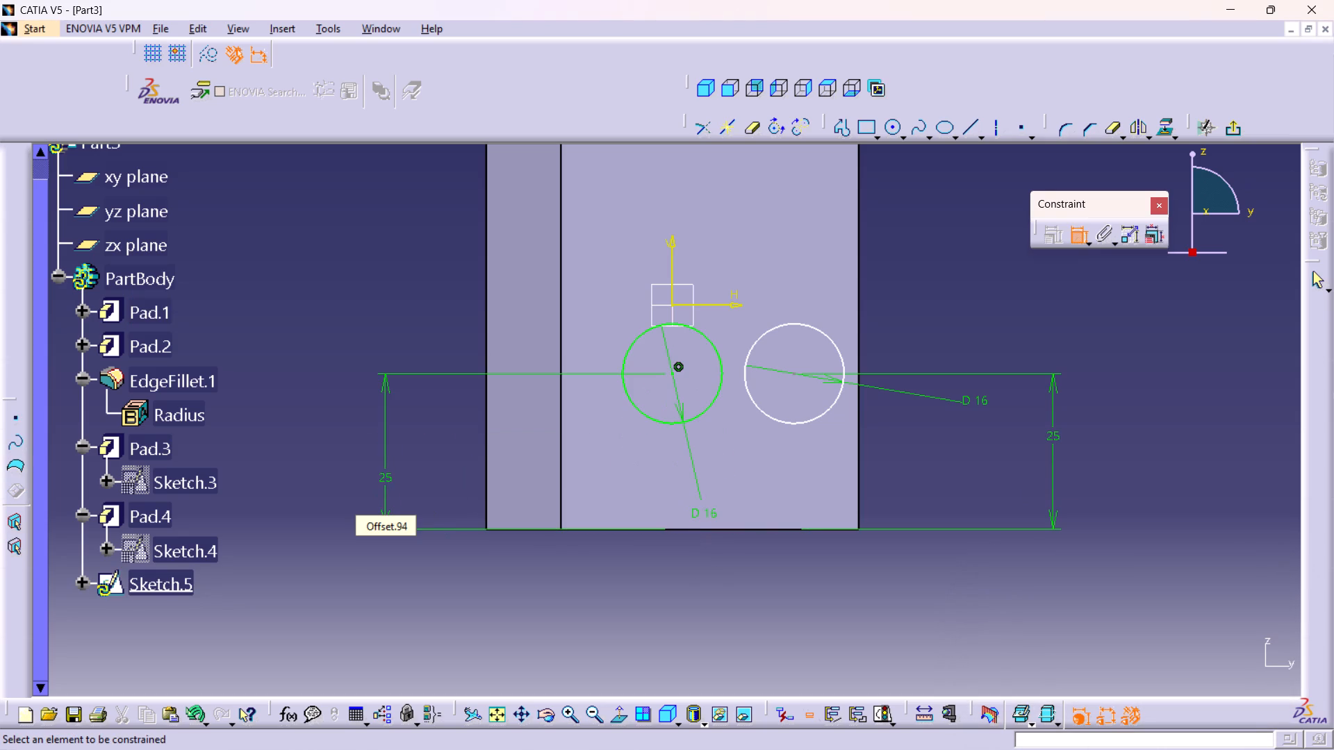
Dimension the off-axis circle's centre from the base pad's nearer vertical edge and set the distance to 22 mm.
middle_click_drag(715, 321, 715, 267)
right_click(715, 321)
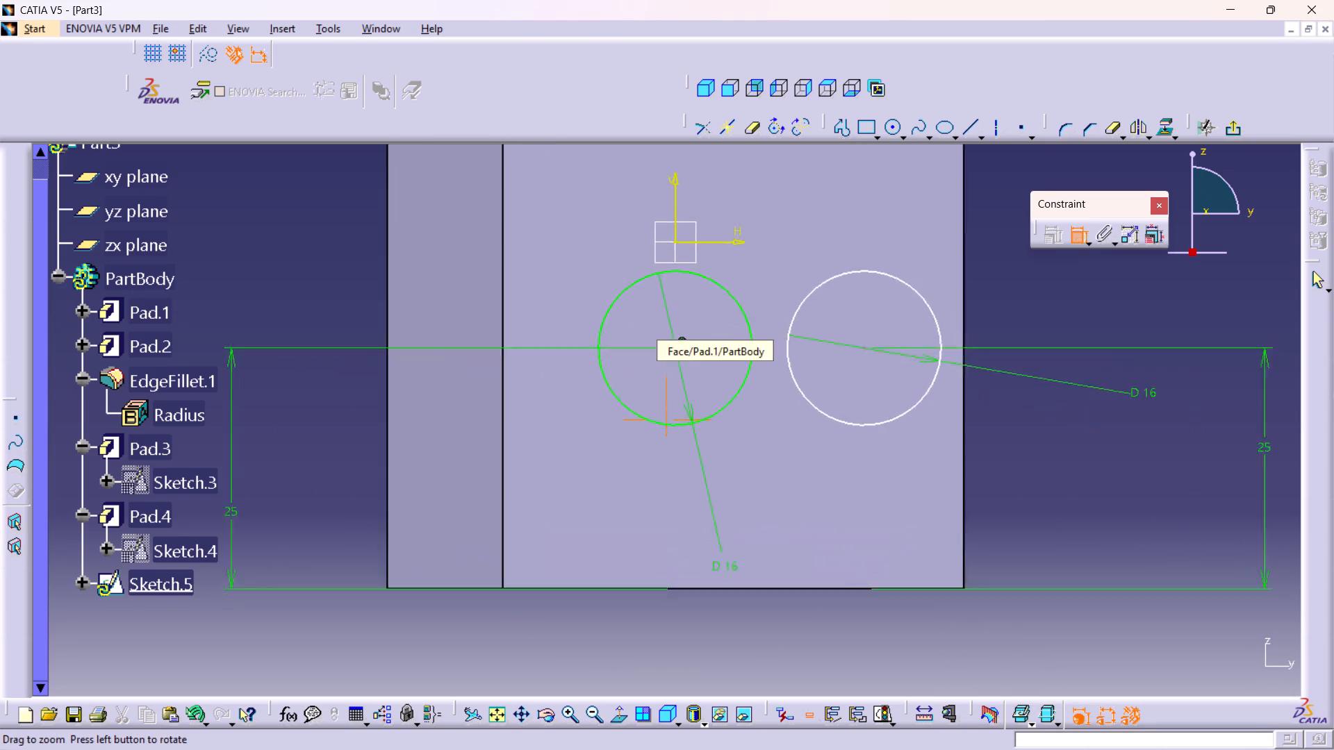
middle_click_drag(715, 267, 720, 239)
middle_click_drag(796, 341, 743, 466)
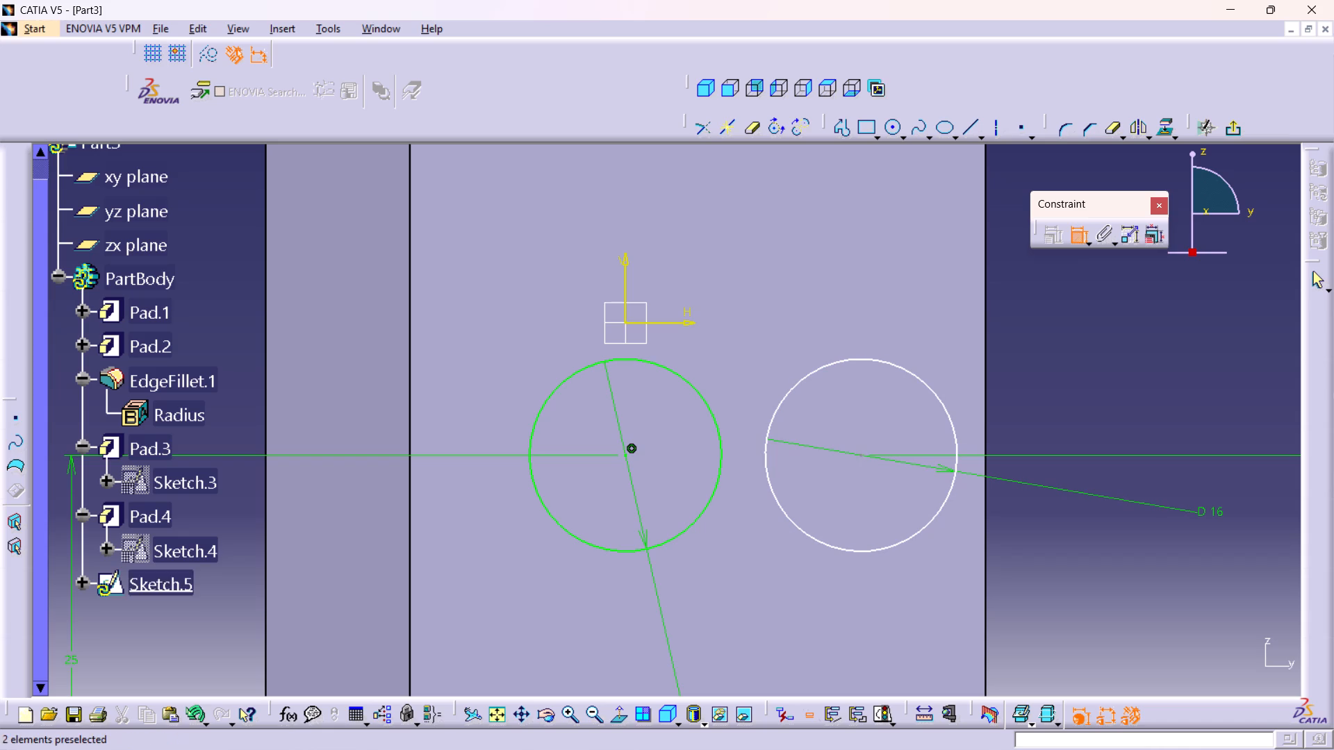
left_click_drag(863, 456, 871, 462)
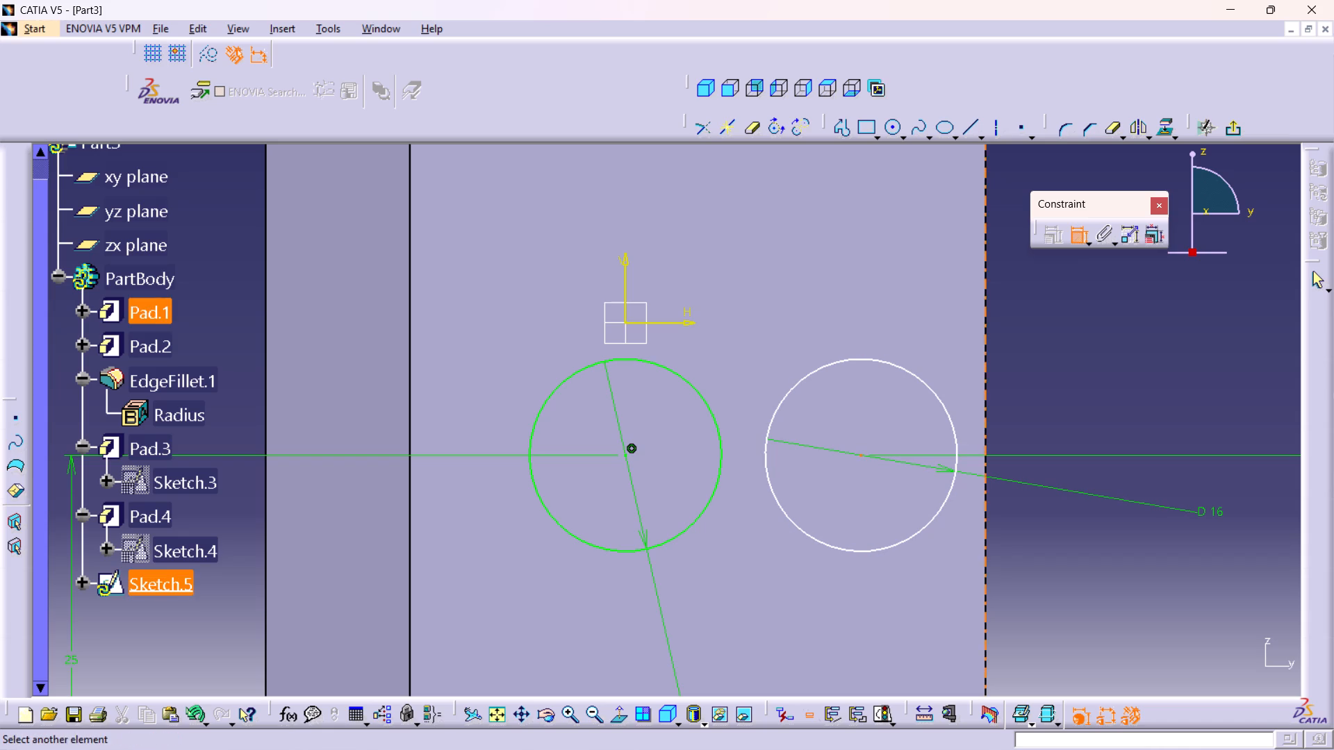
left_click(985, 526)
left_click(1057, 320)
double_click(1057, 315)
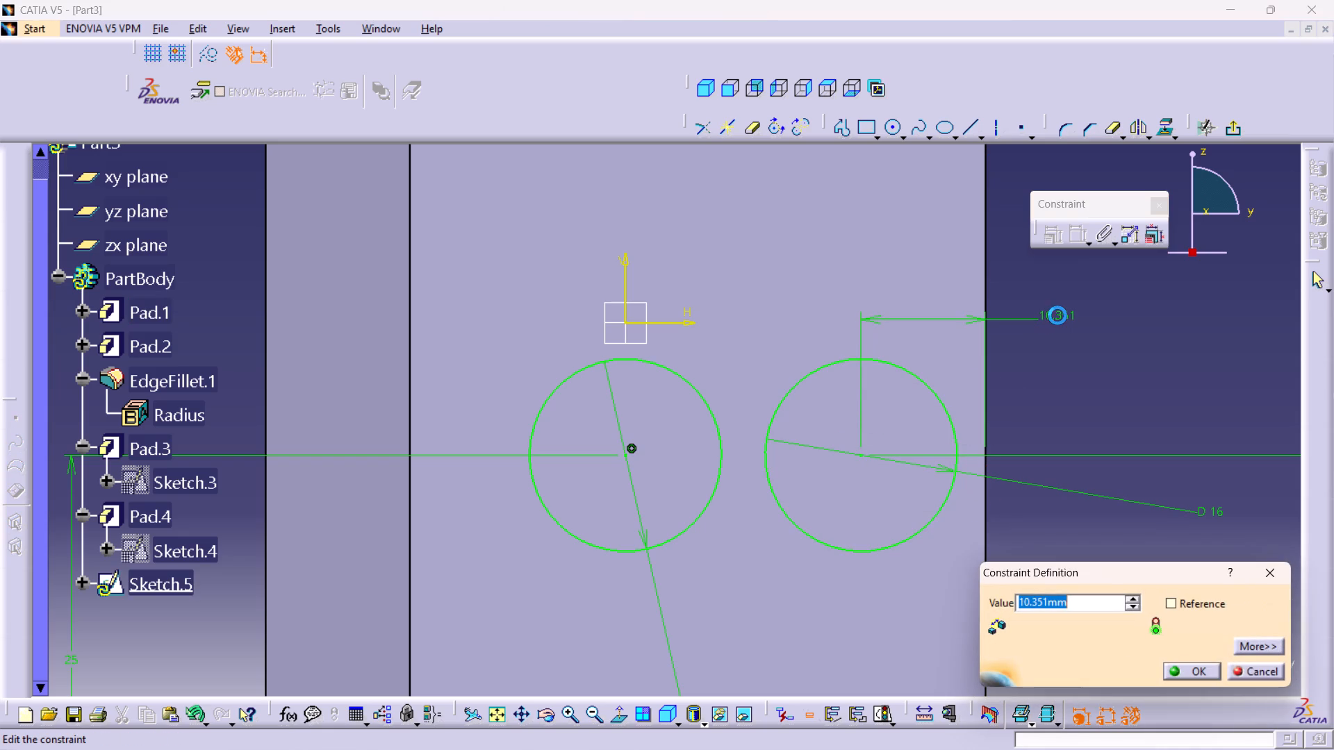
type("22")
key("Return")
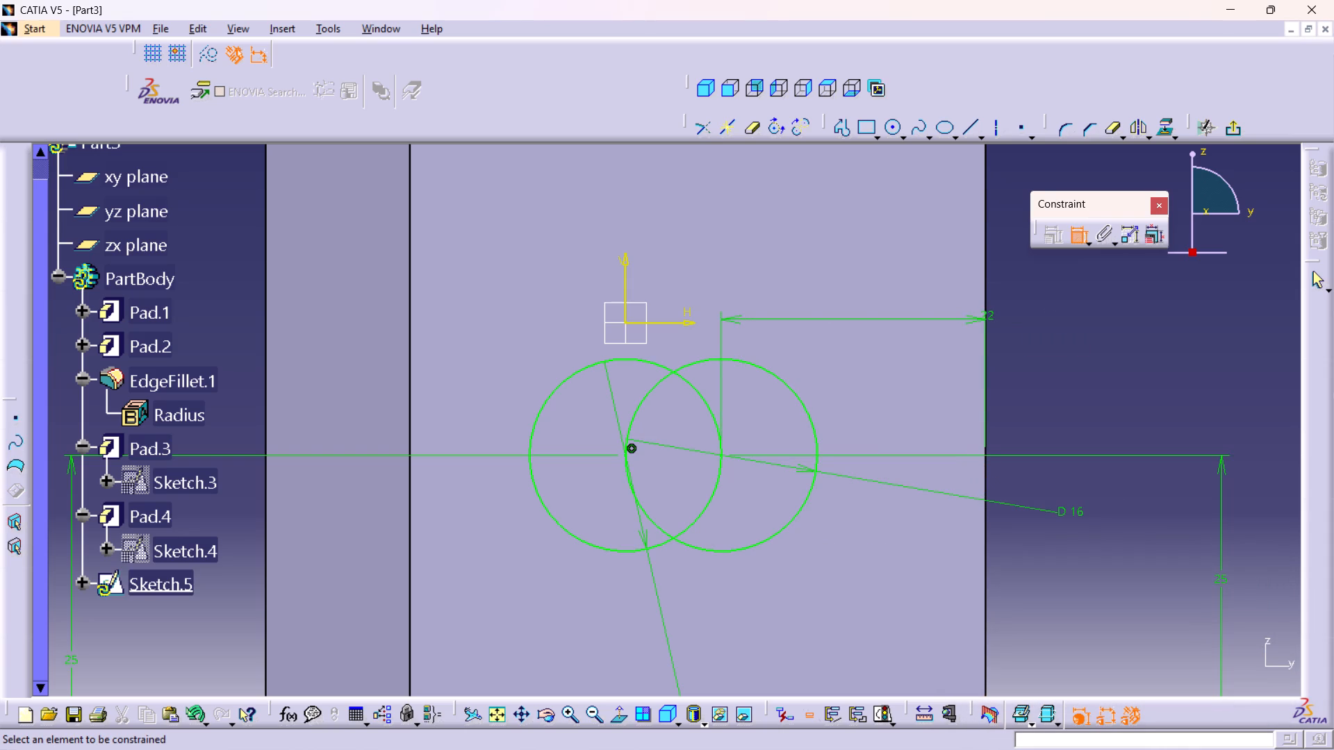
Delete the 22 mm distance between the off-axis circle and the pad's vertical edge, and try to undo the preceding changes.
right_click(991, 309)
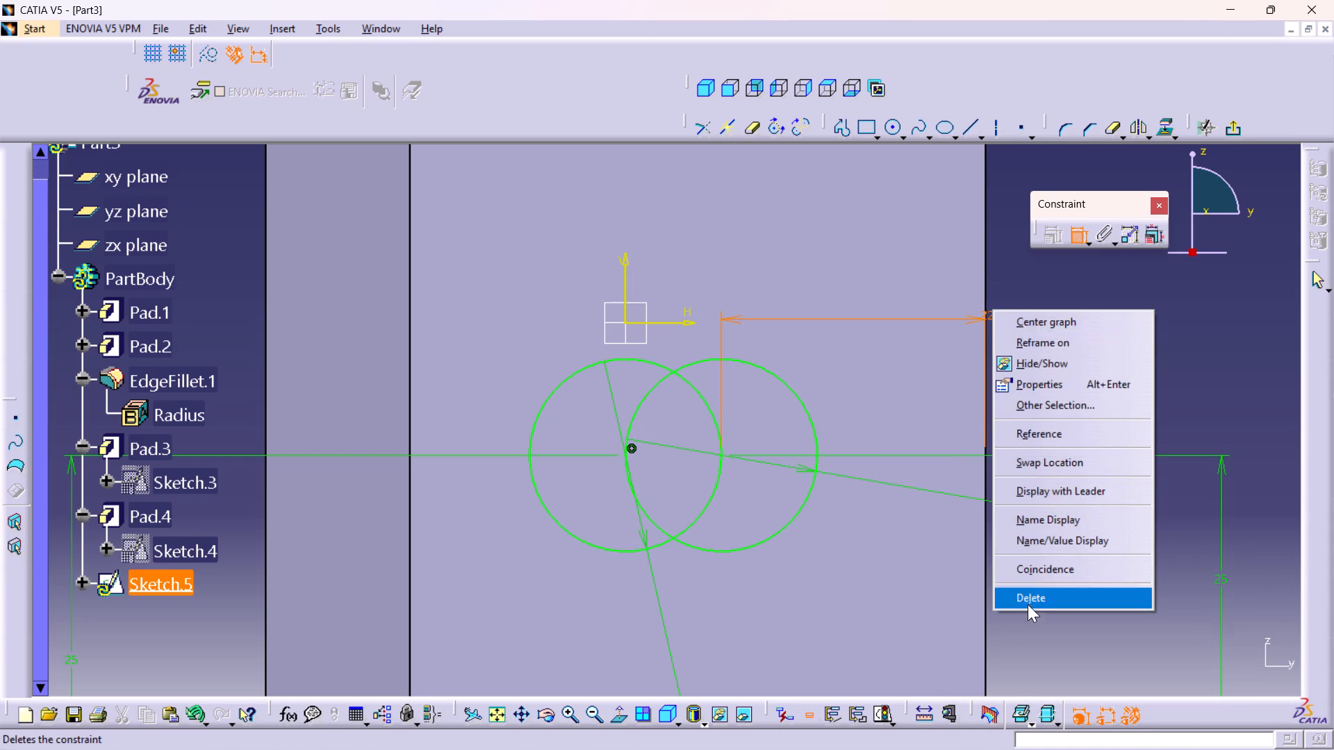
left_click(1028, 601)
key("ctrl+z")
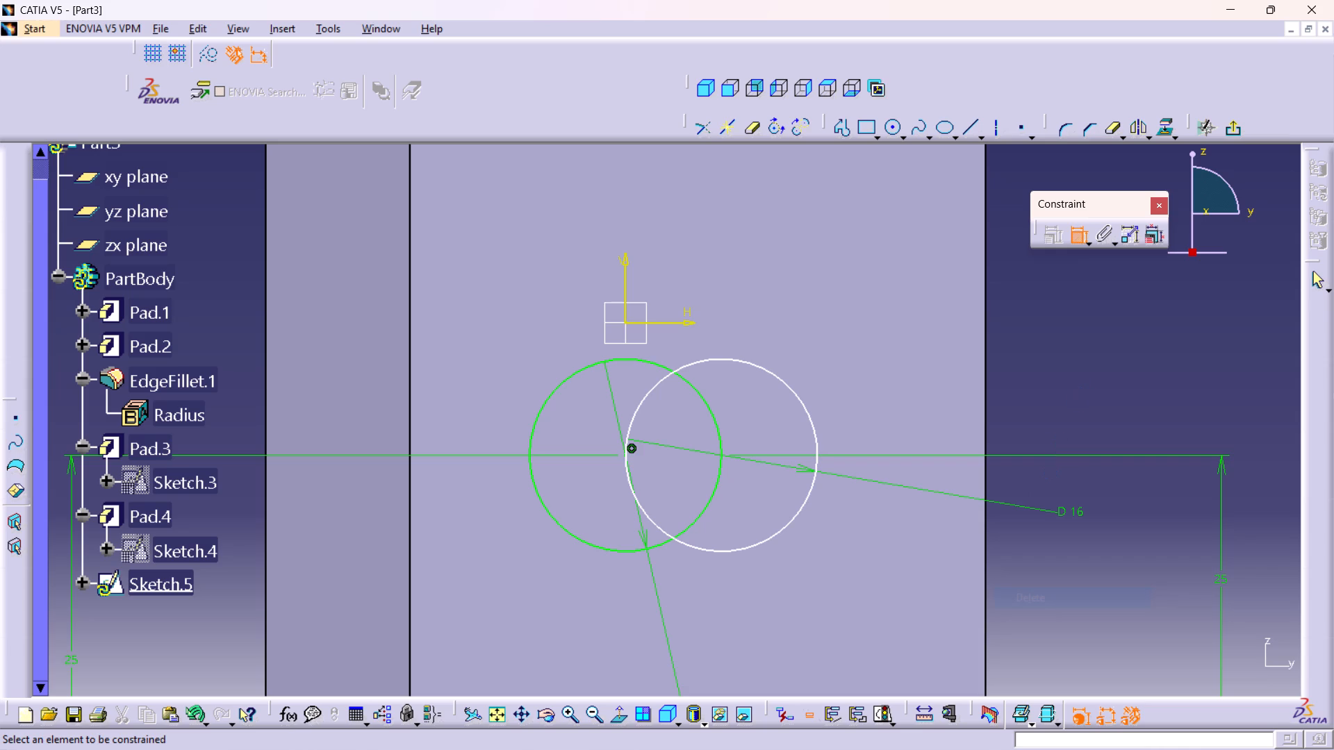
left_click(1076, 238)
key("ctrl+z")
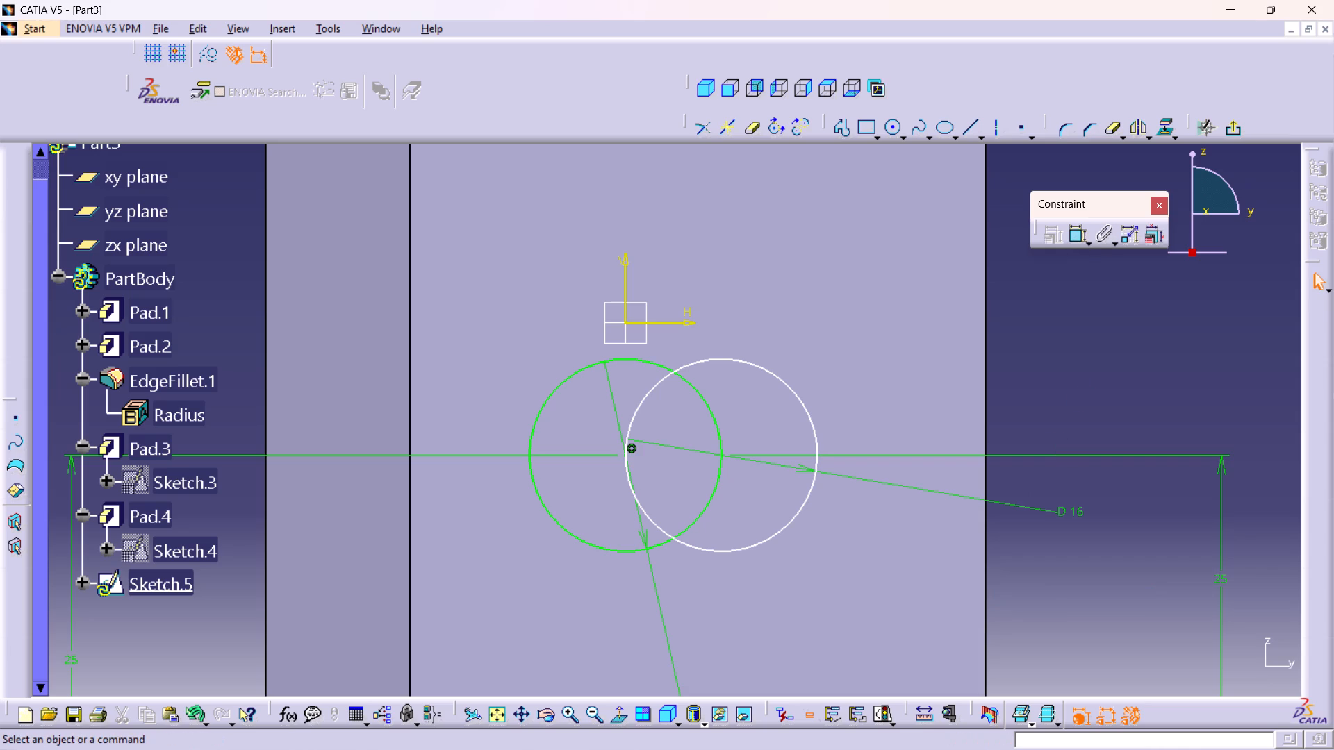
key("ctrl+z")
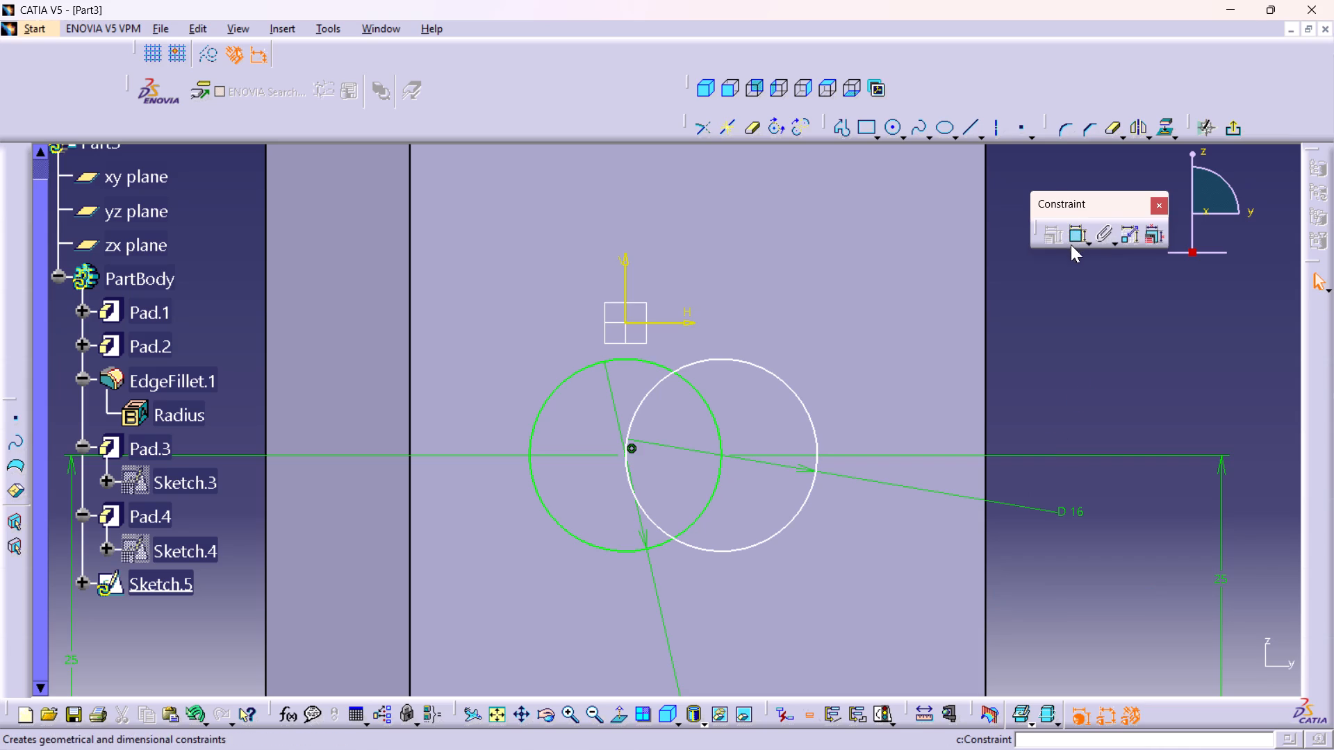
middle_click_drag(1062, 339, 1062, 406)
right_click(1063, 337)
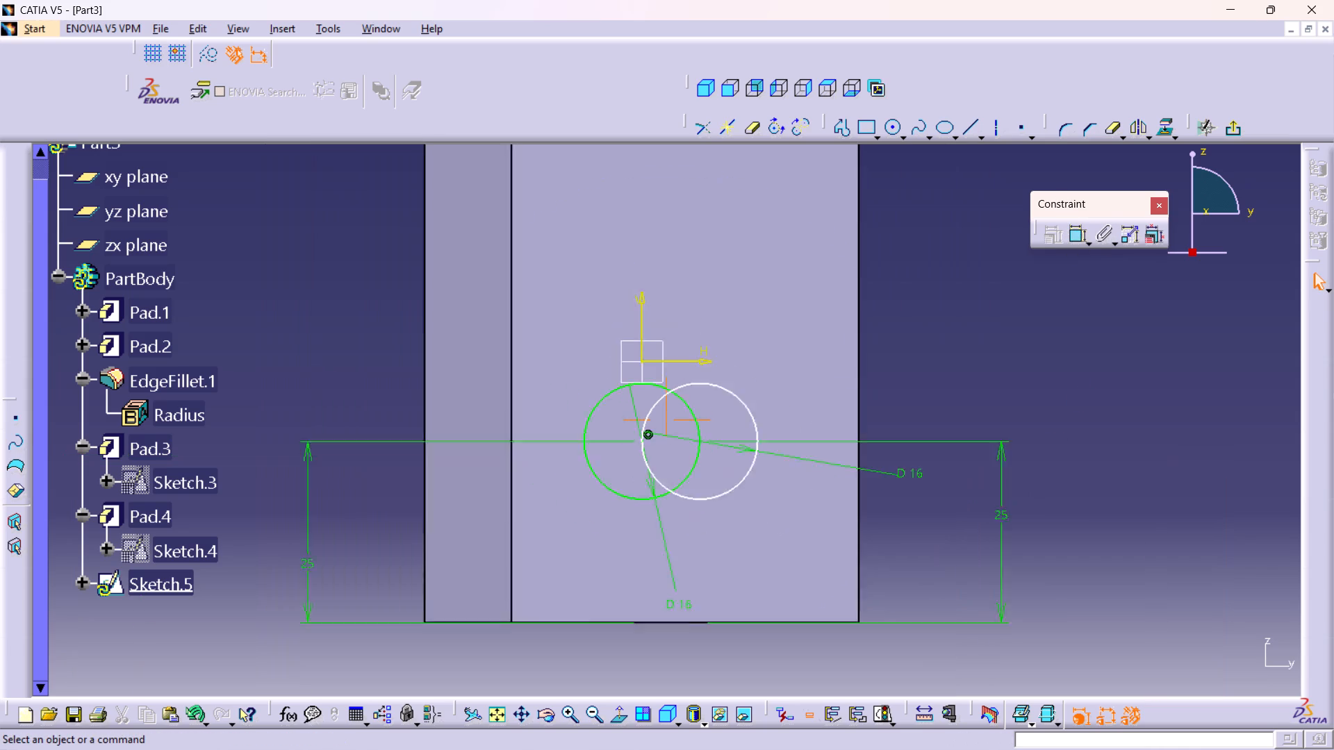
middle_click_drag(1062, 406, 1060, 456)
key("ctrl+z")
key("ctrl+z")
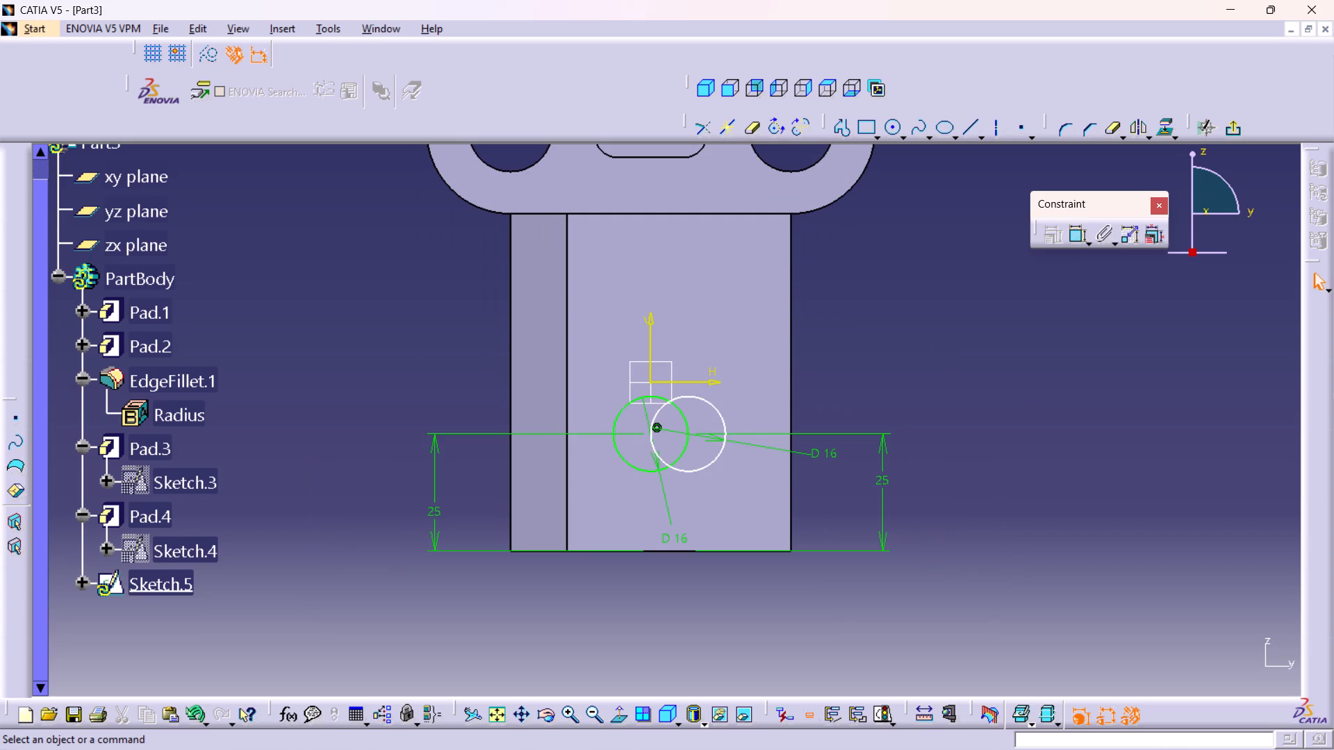
Delete the coincidence constraint that holds the first circle's centre on the vertical axis.
left_click(903, 384)
middle_click_drag(744, 415, 748, 322)
right_click(743, 414)
middle_click_drag(816, 392, 814, 350)
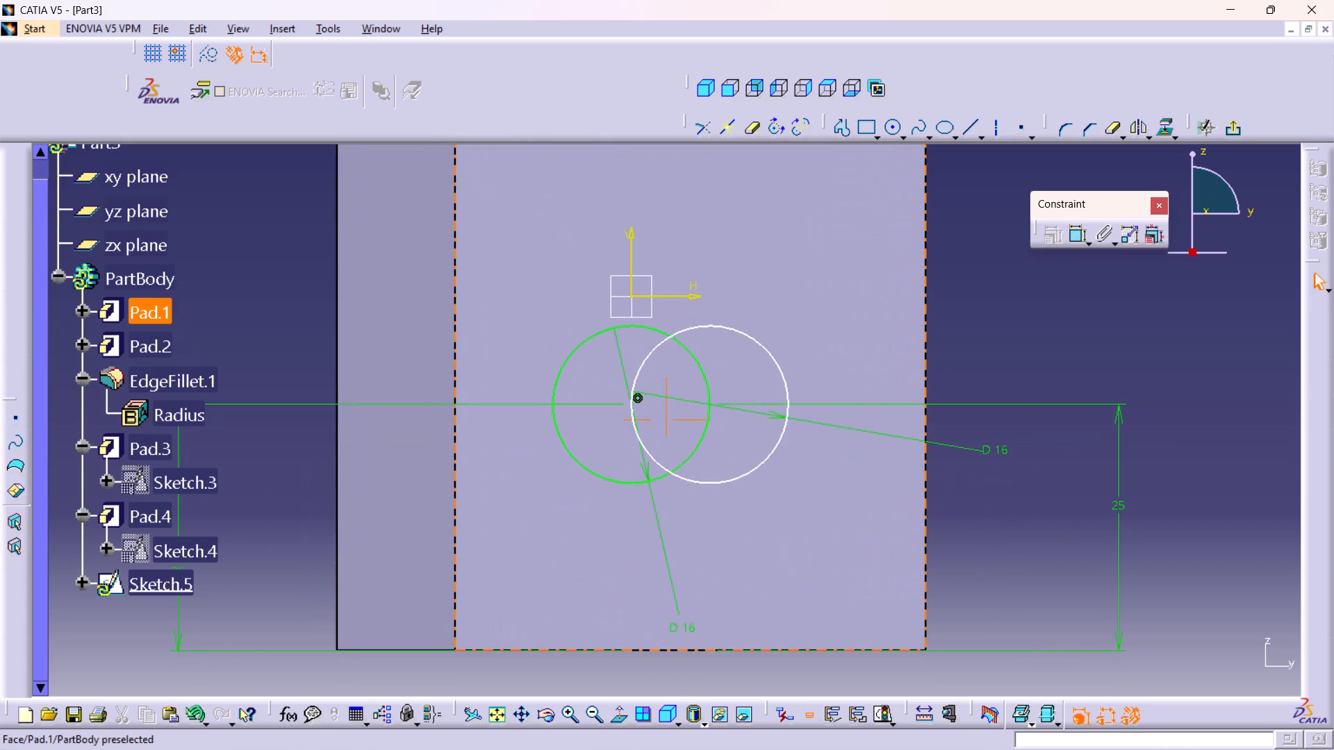
middle_click_drag(814, 350, 816, 354)
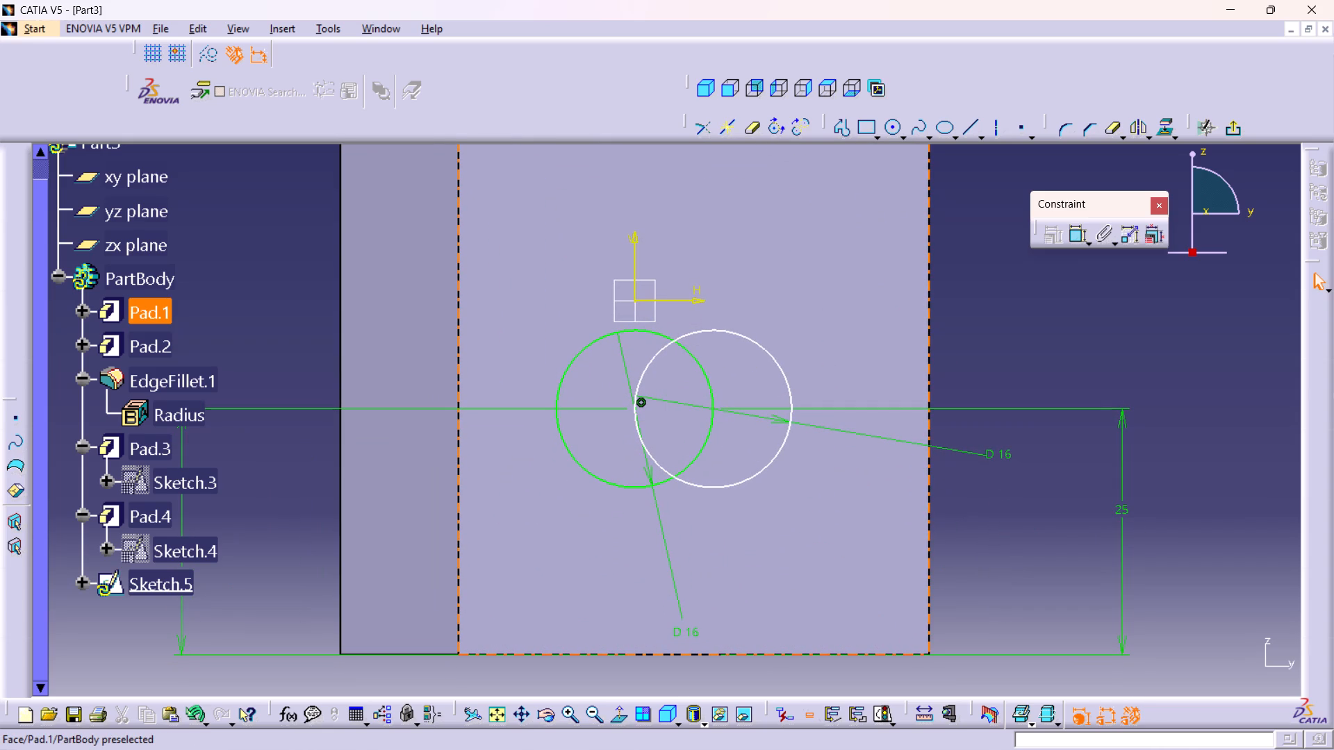
right_click(641, 403)
left_click(703, 644)
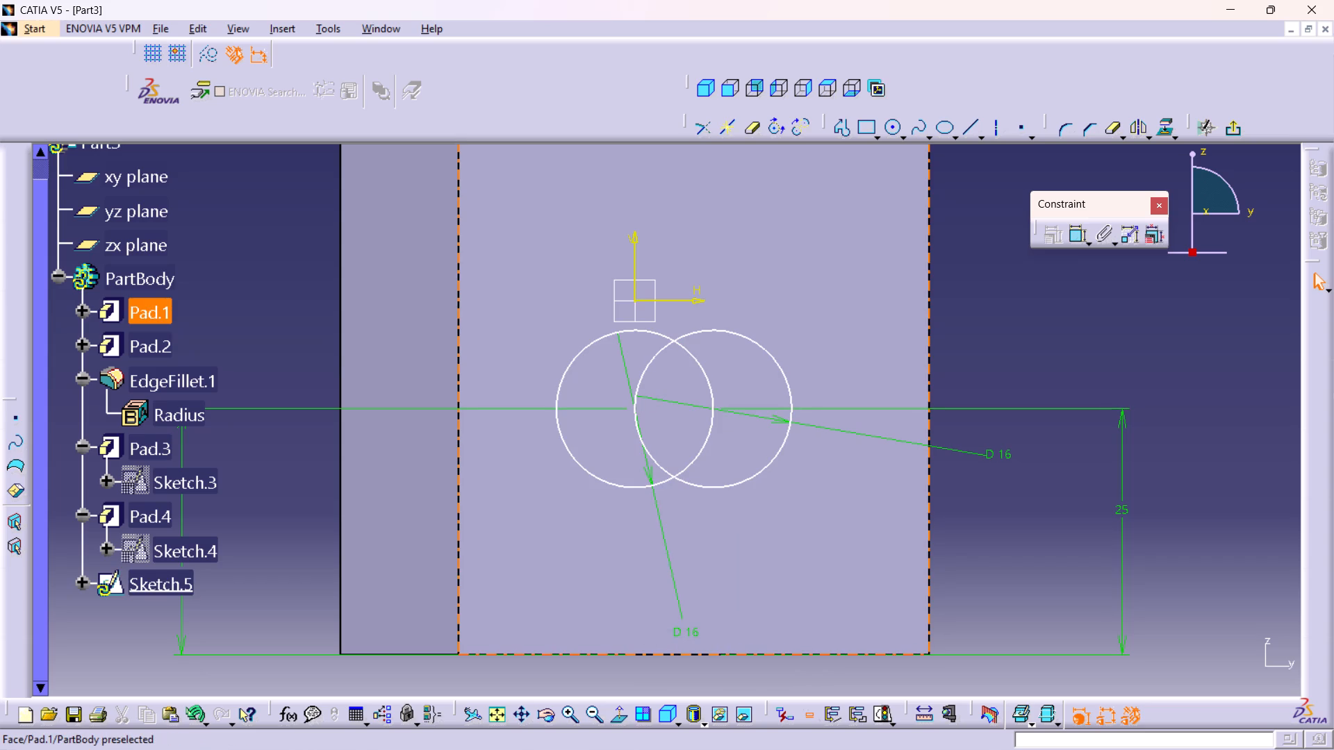
Move the second circle sideways until it no longer overlaps the first circle.
left_click_drag(784, 374, 872, 387)
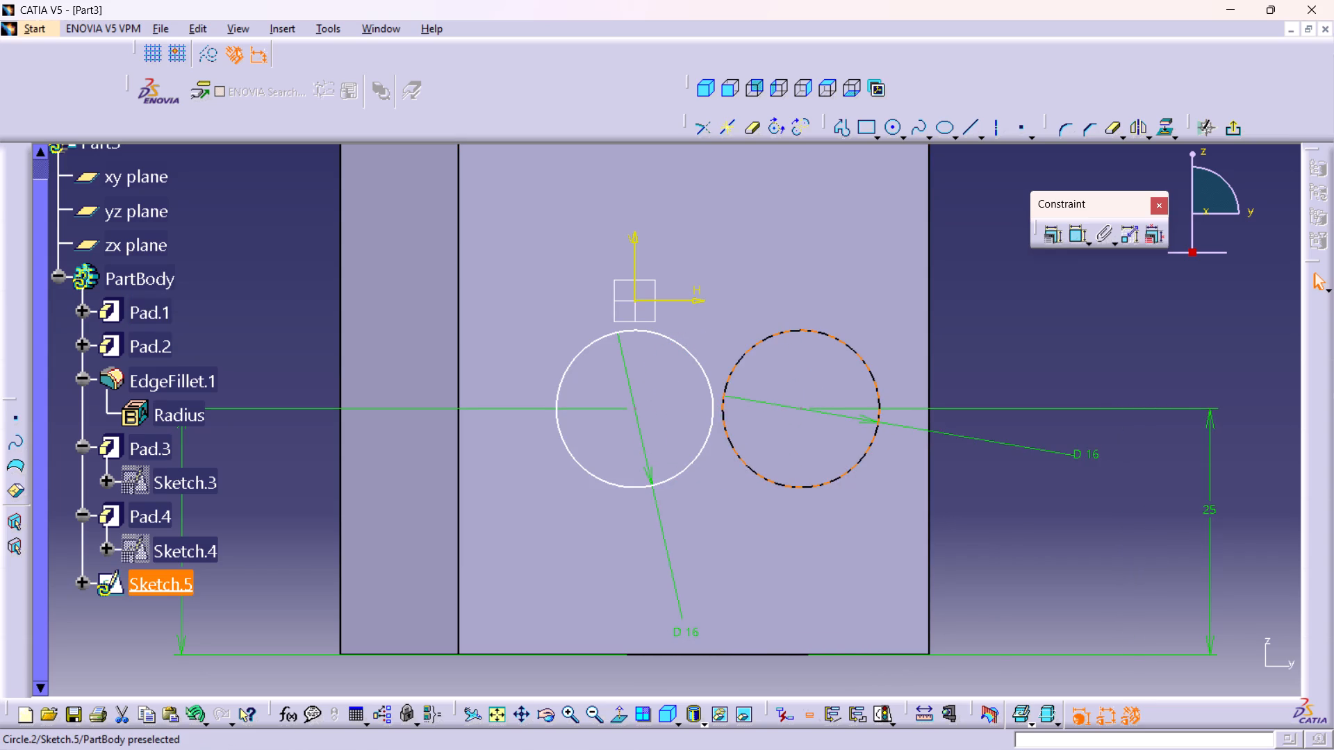
left_click_drag(872, 387, 884, 394)
left_click(984, 312)
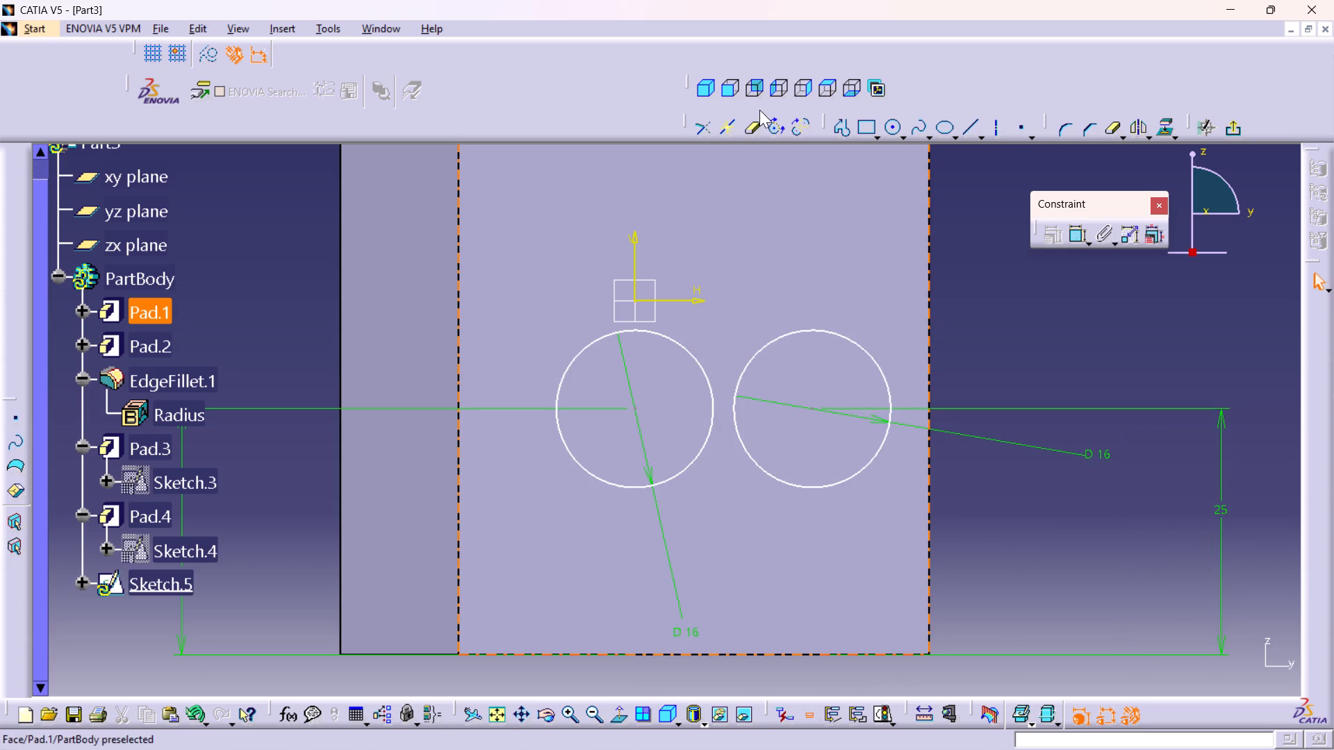
Sketch a horizontal line about 10 mm long above and between the two circles.
double_click(846, 128)
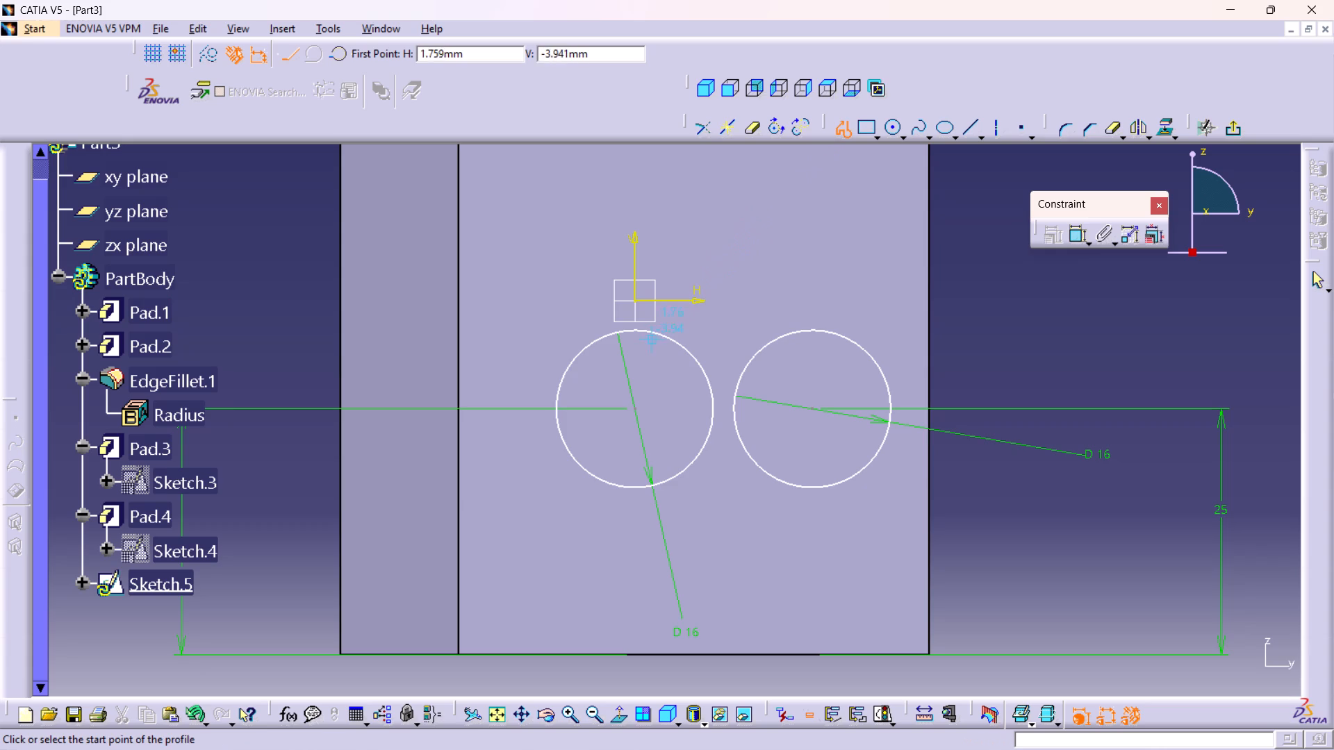
left_click(669, 323)
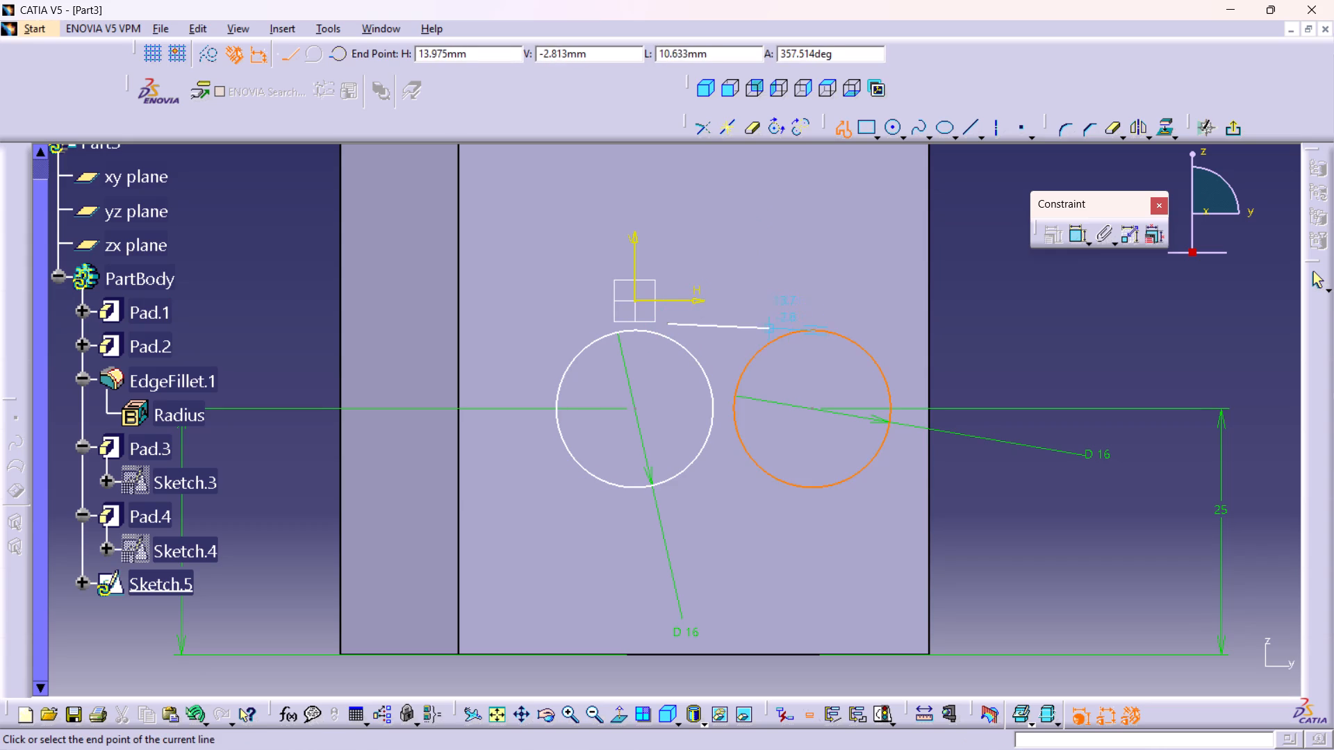
left_click(767, 324)
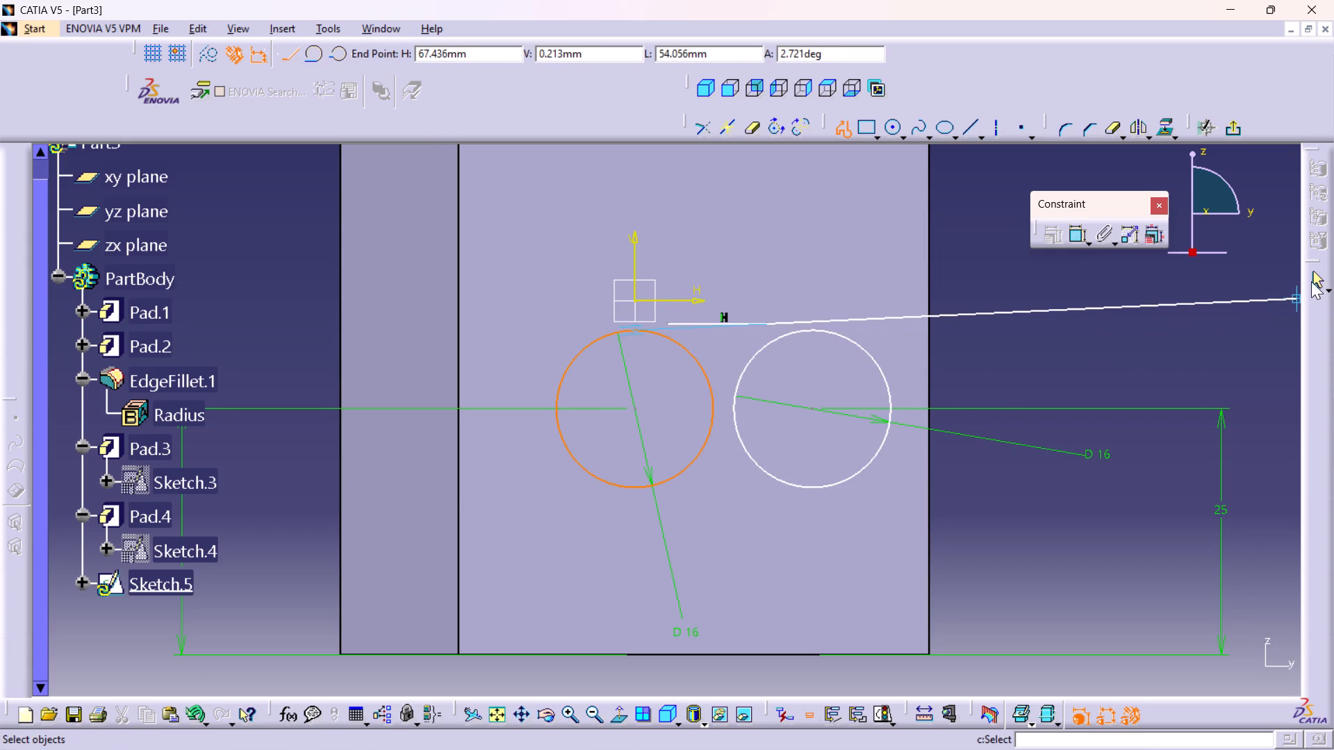
left_click(1318, 274)
left_click(1023, 339)
Make each end point of the horizontal line coincident with the circle nearest to it.
middle_click_drag(684, 365, 682, 336)
right_click(684, 365)
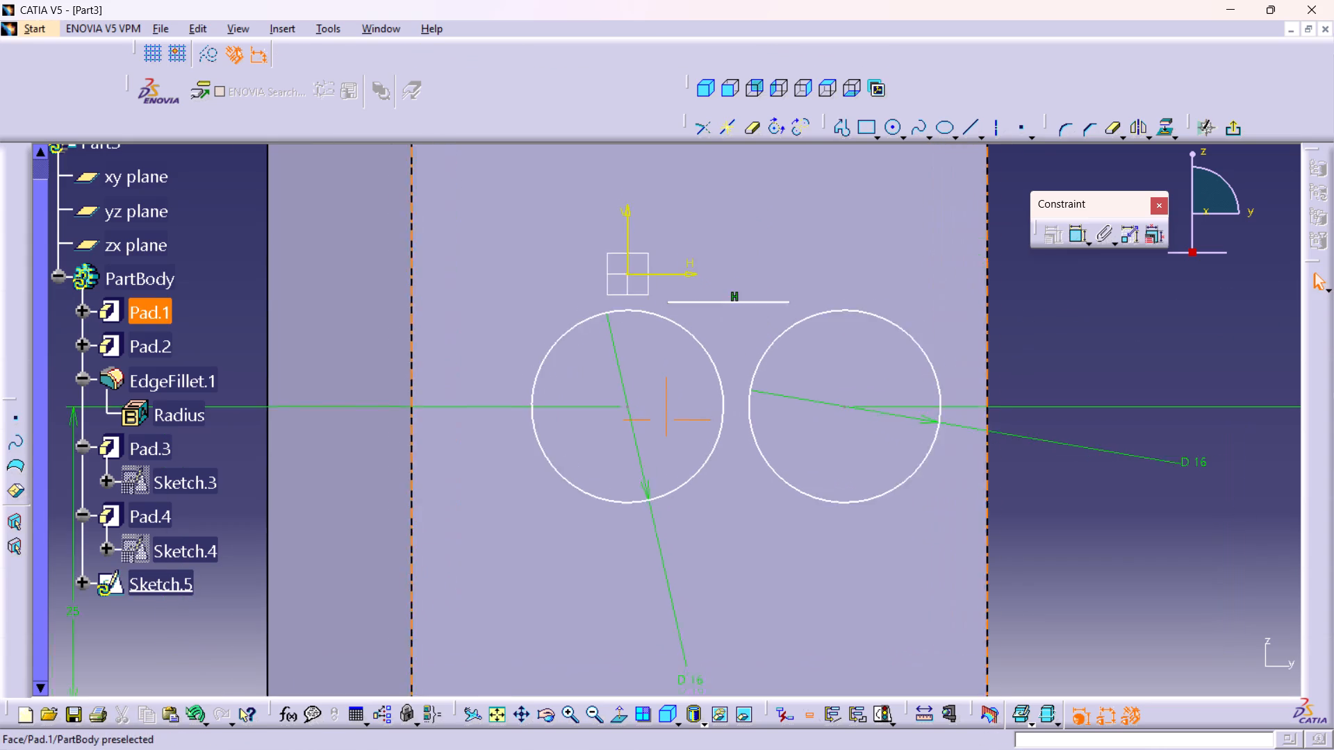
middle_click_drag(682, 336, 682, 330)
middle_click_drag(750, 331, 739, 382)
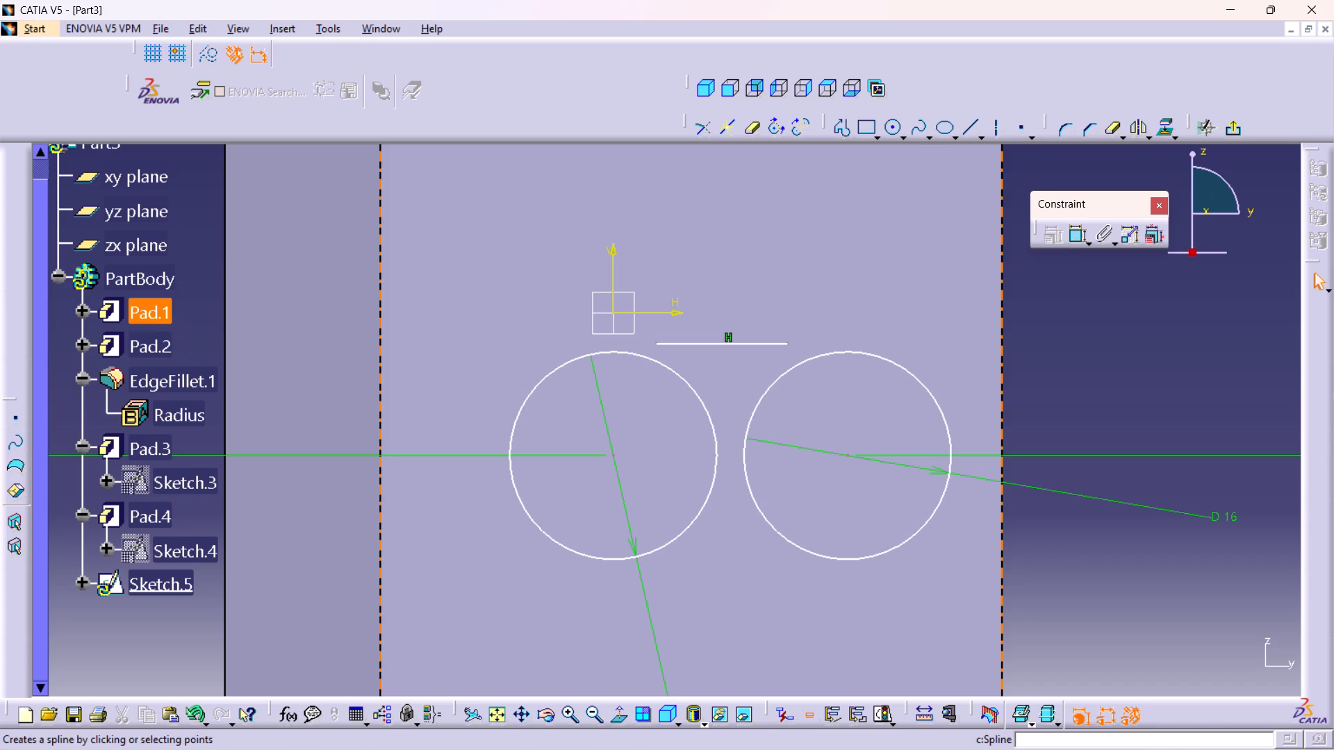
double_click(1075, 236)
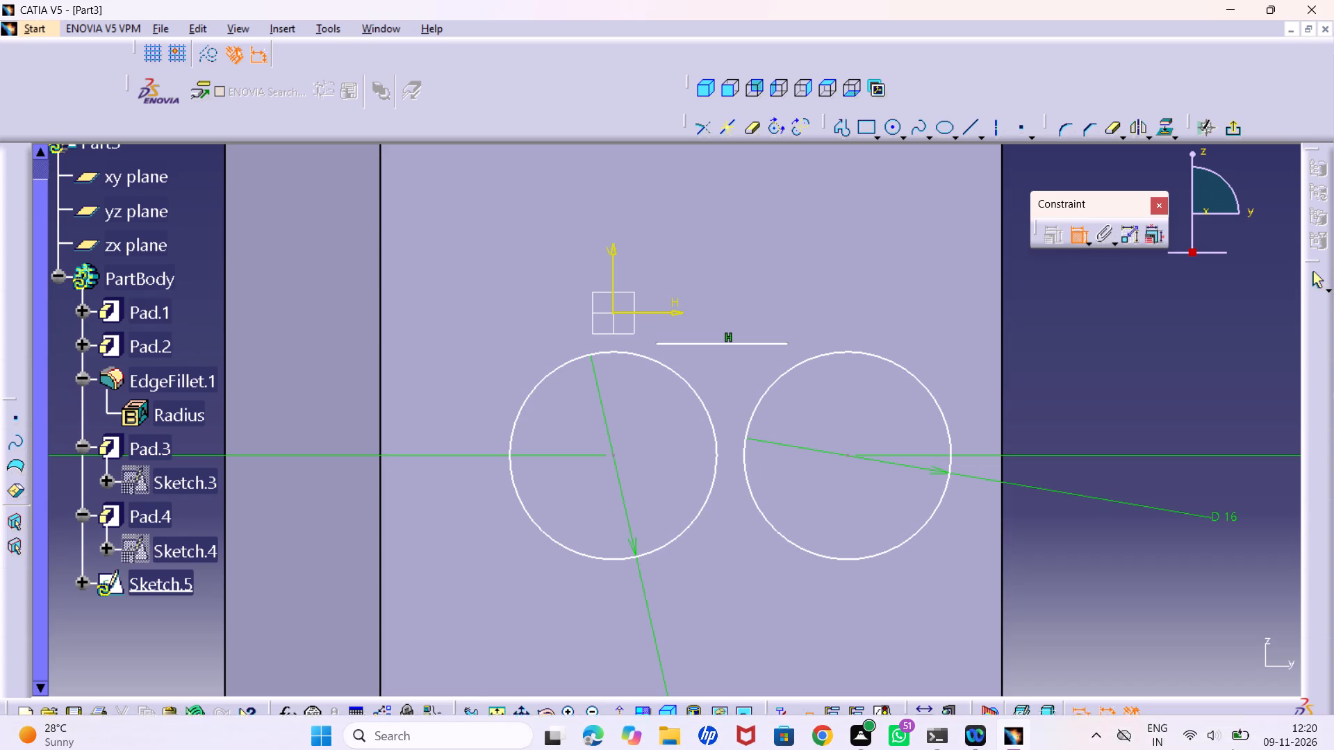
left_click(657, 344)
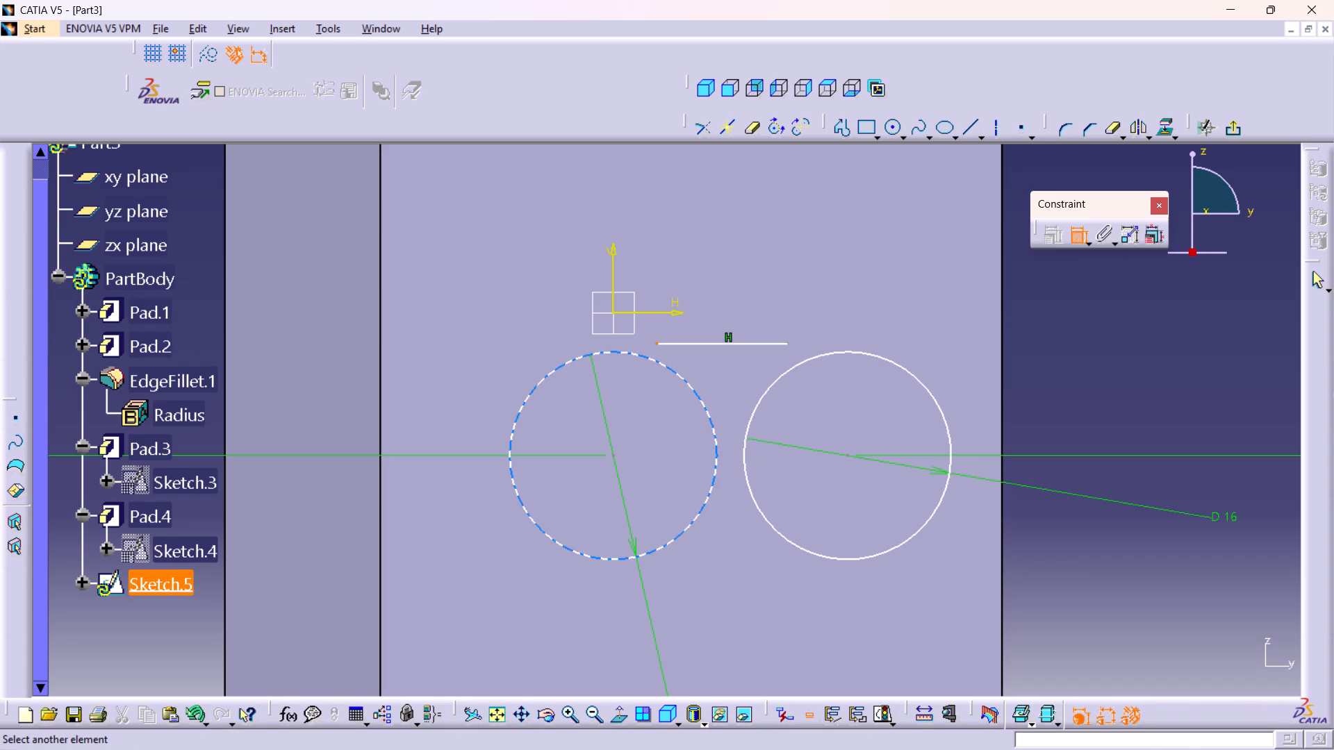
left_click(657, 365)
right_click(475, 359)
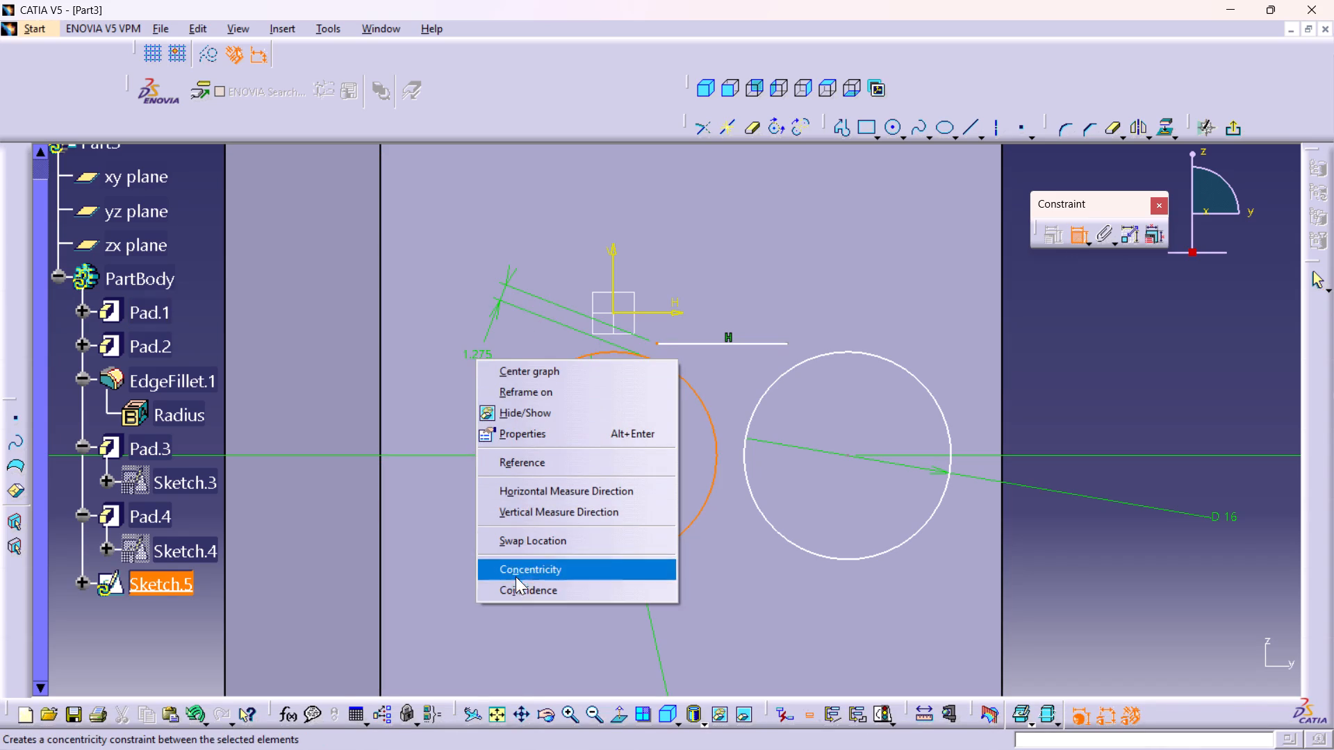
left_click(516, 586)
left_click(787, 357)
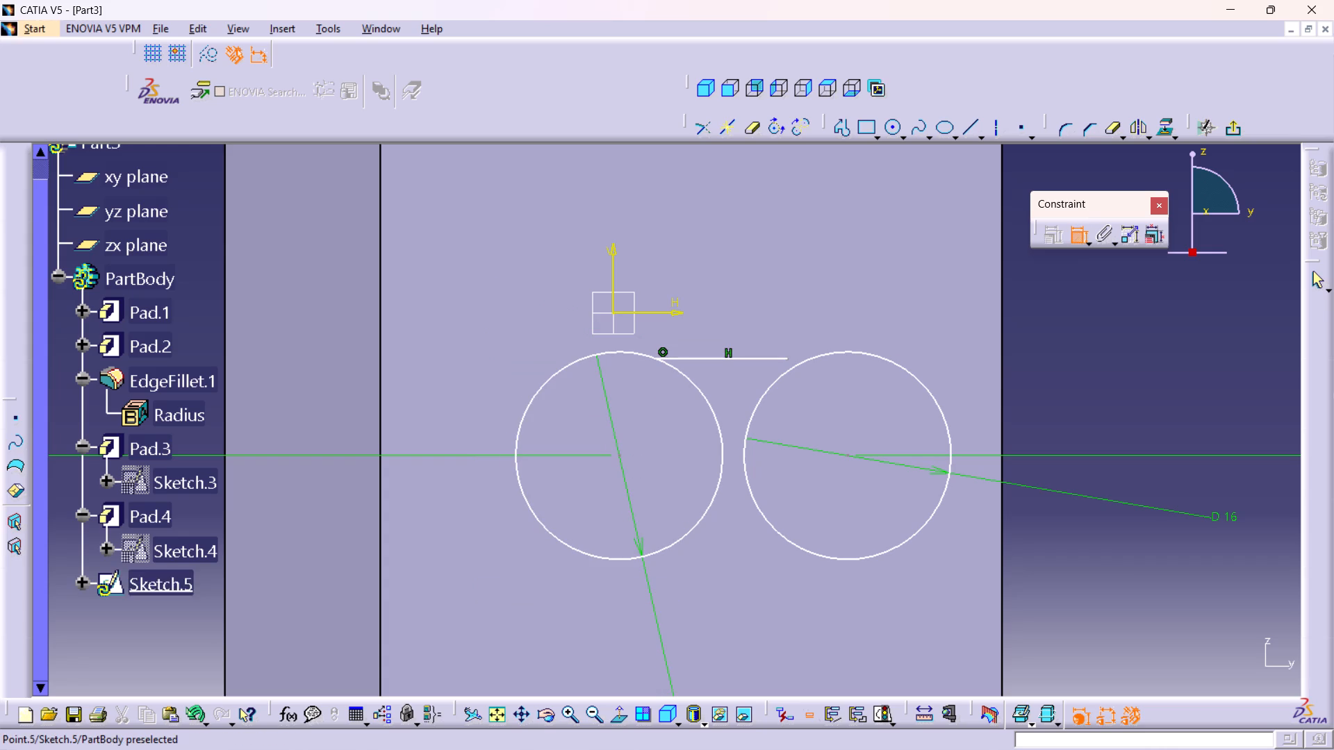
left_click(802, 362)
right_click(876, 298)
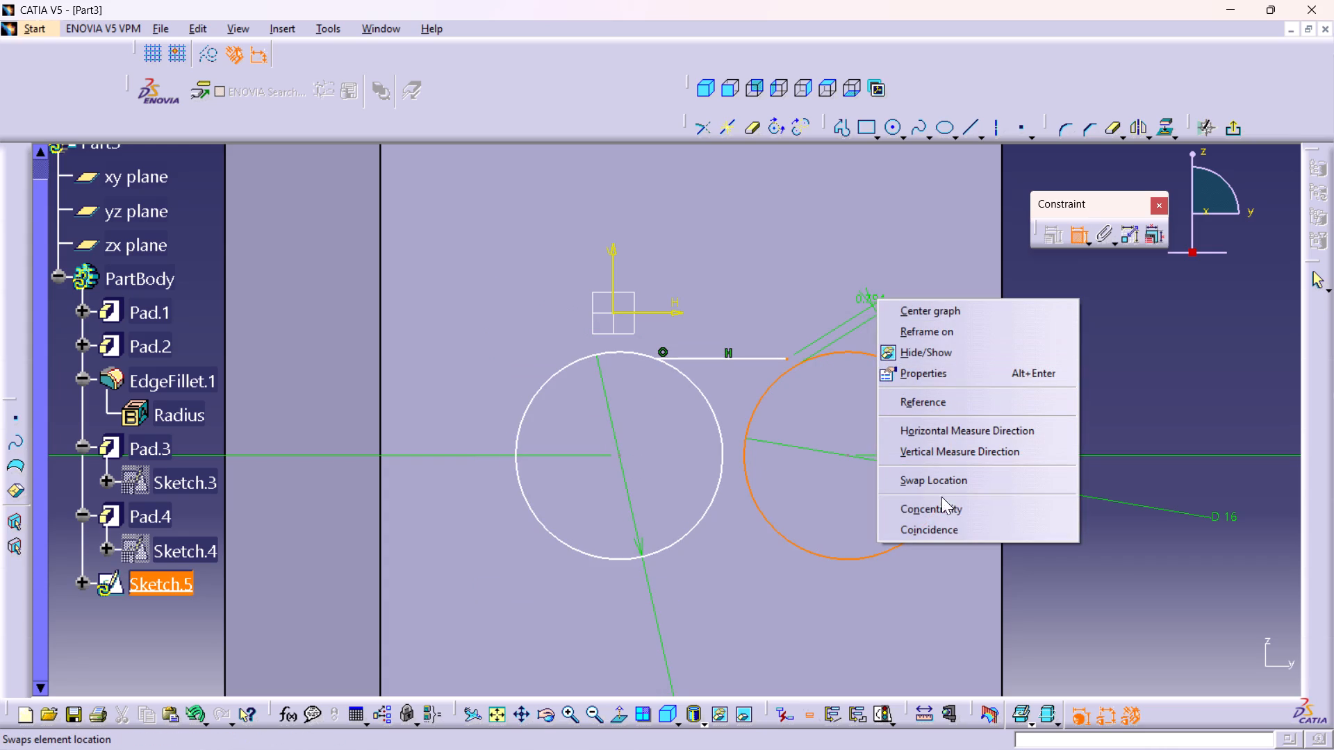
left_click(919, 528)
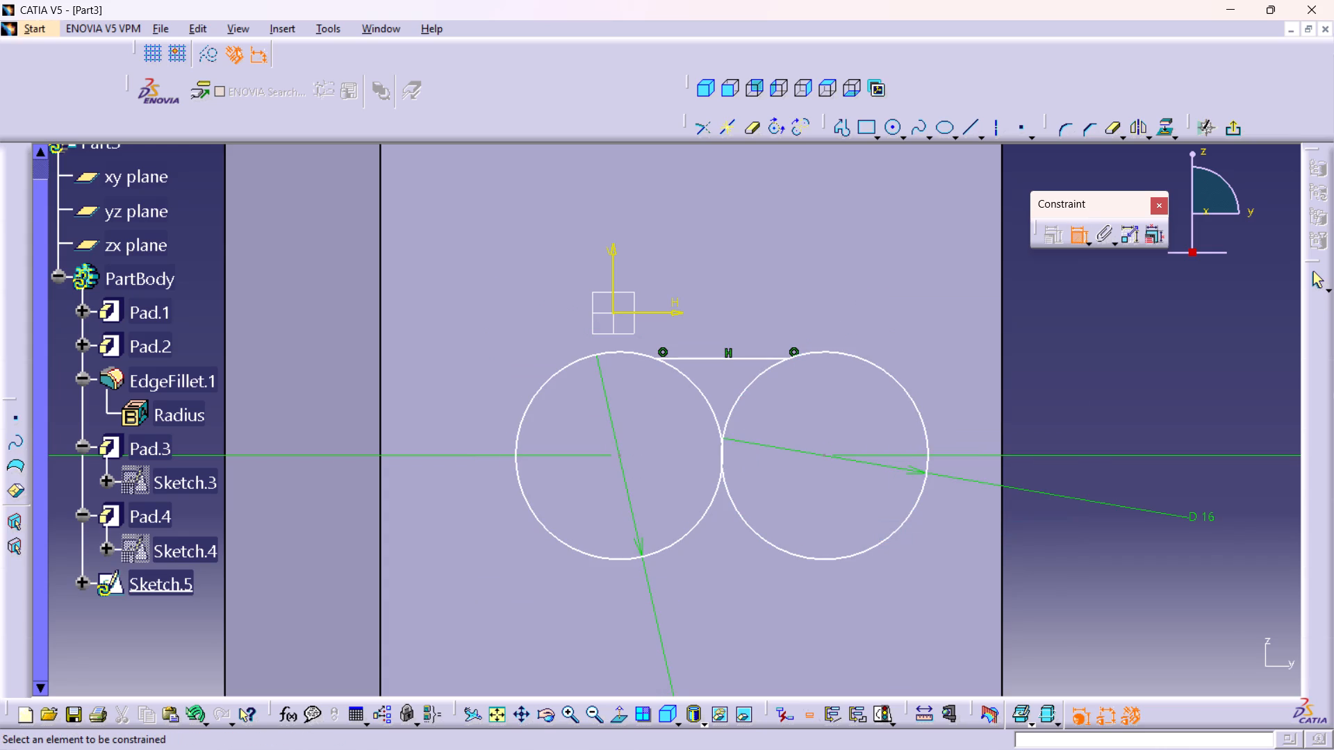
Make the horizontal line tangent to both circles.
left_click(705, 361)
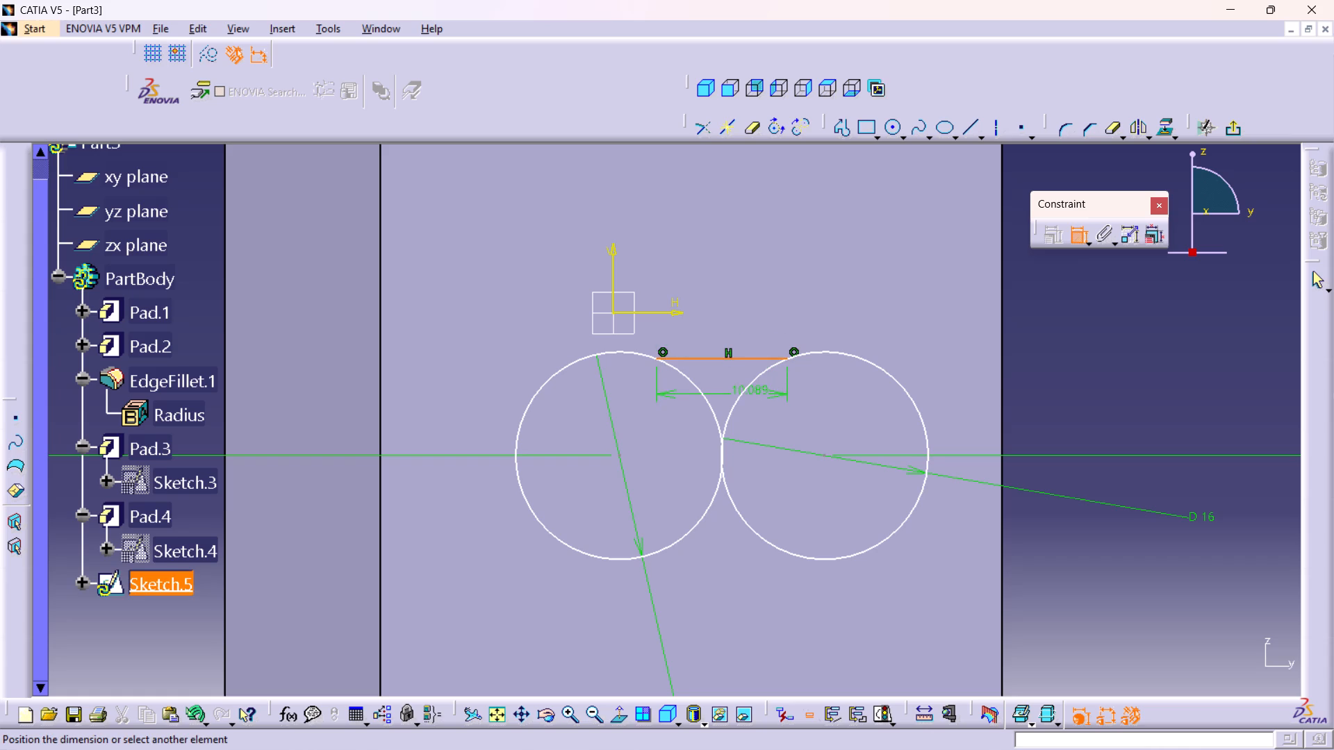
left_click(743, 388)
right_click(873, 311)
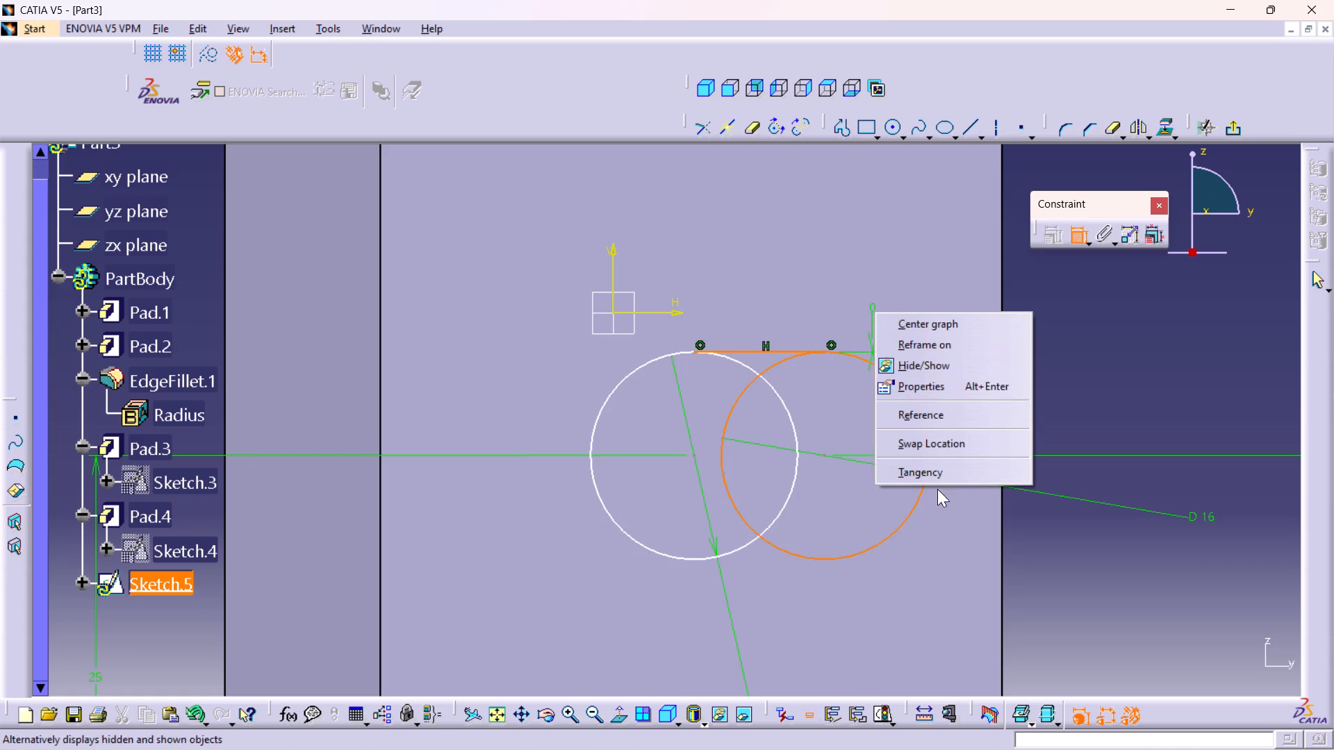
left_click(926, 472)
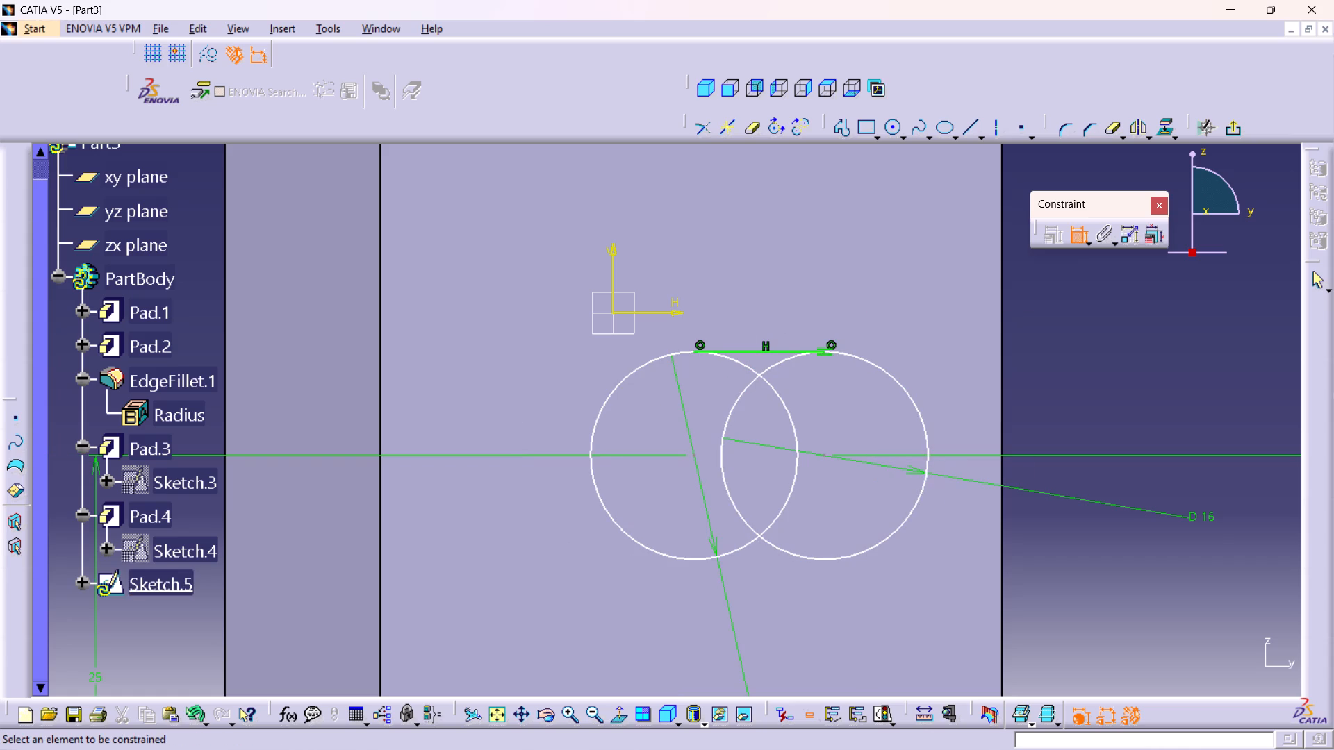
left_click(730, 350)
left_click(655, 362)
right_click(616, 326)
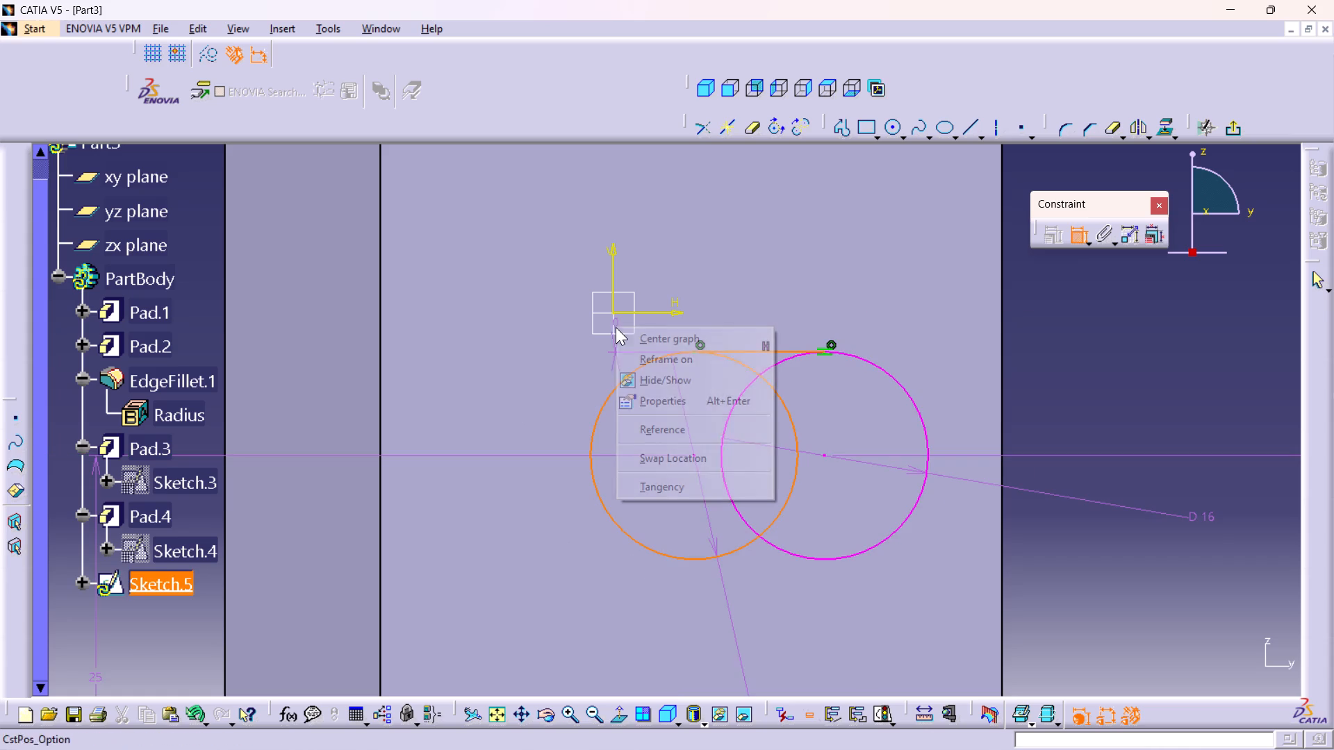
left_click(648, 482)
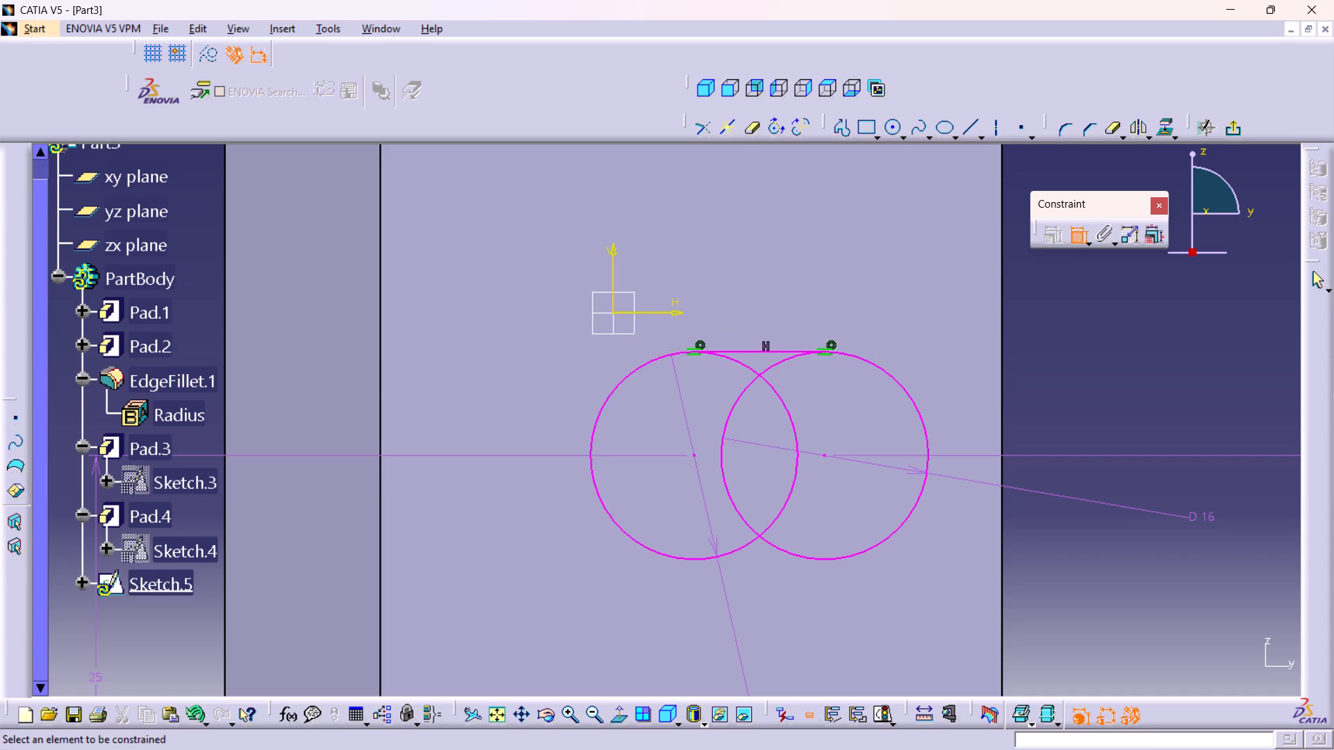
Dimension the horizontal line's length above the circles and set it to 9 mm.
left_click(750, 351)
left_click(757, 296)
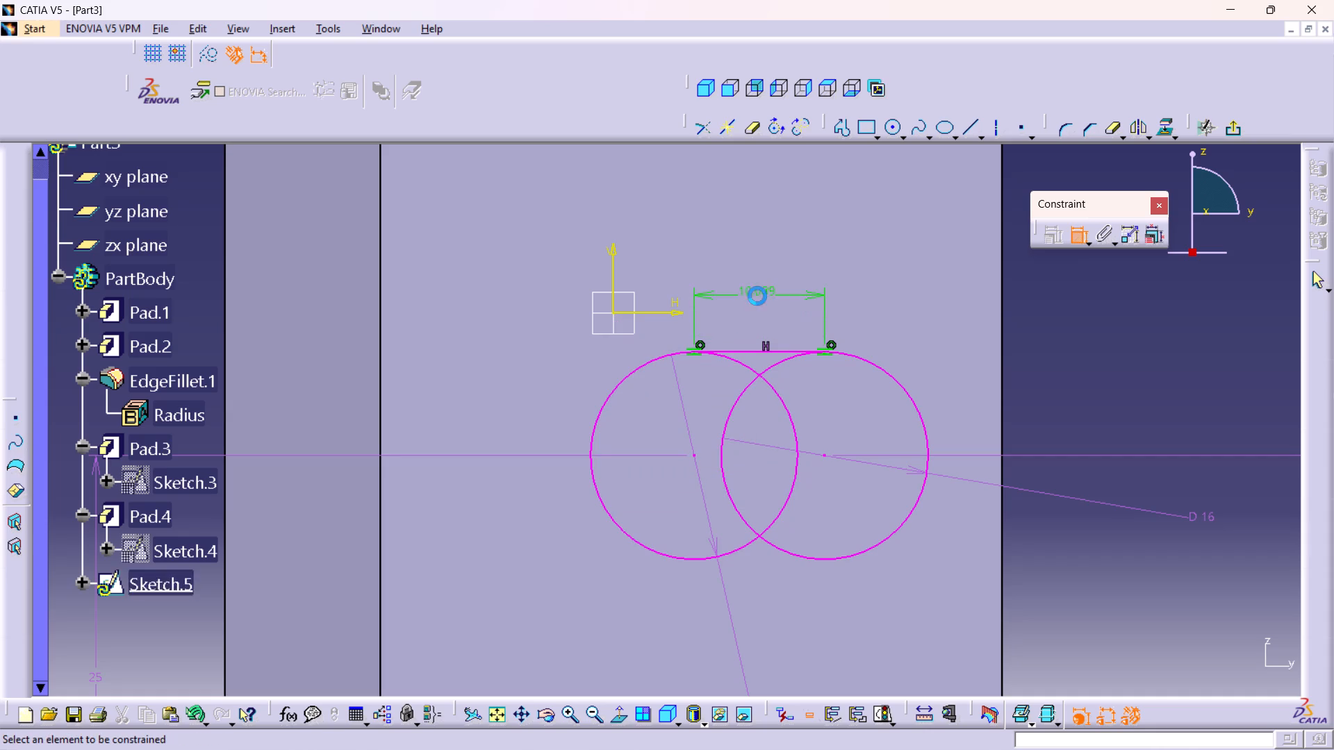
double_click(759, 289)
key("9")
key("Return")
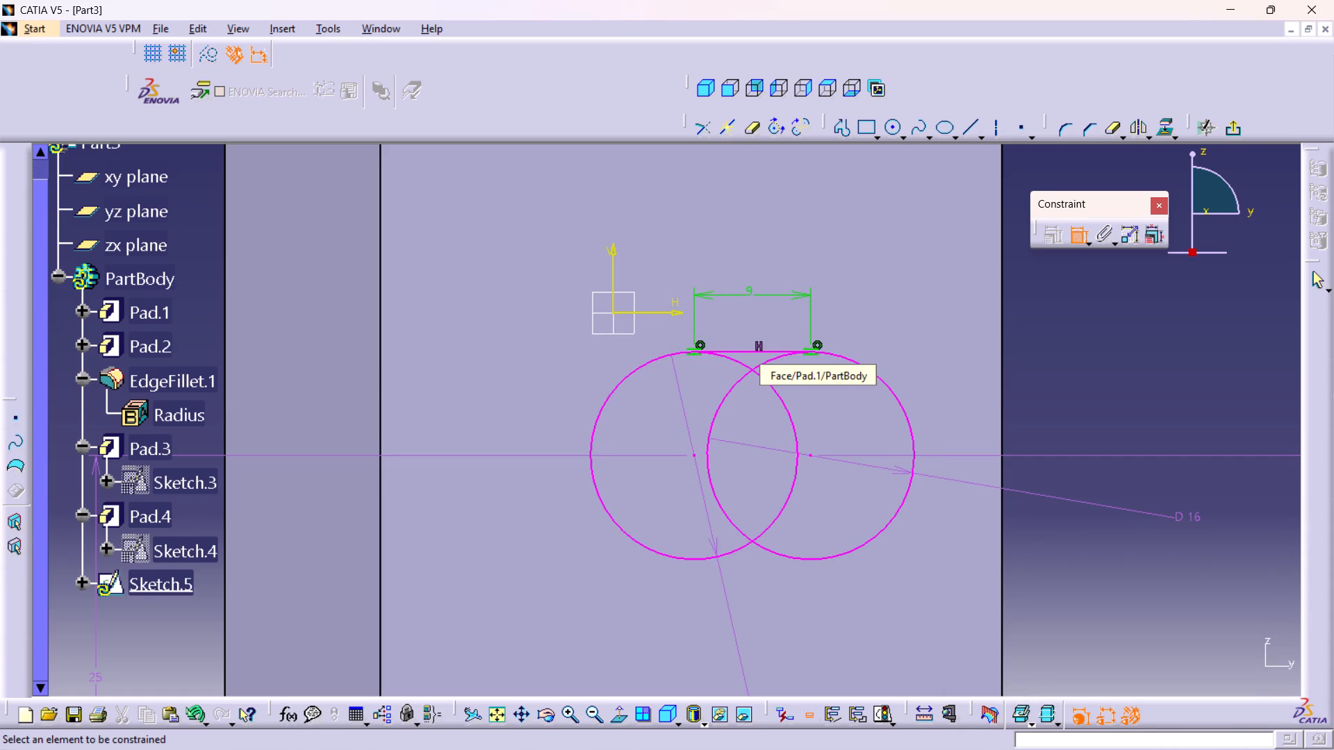
Delete the coincidence constraint between the horizontal line's end point and the first circle.
right_click(701, 340)
left_click(743, 521)
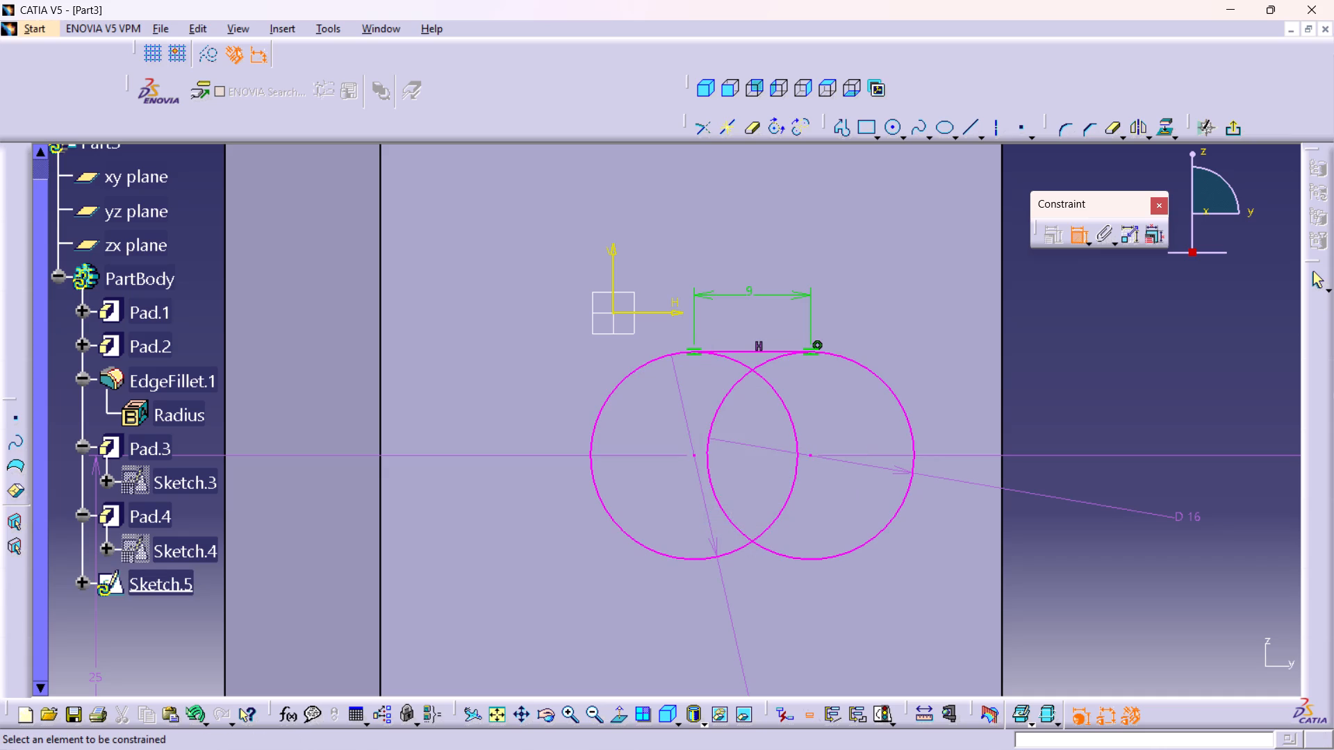
Delete the extra 16 mm diameter dimension from the second circle.
right_click(1194, 517)
left_click(1203, 506)
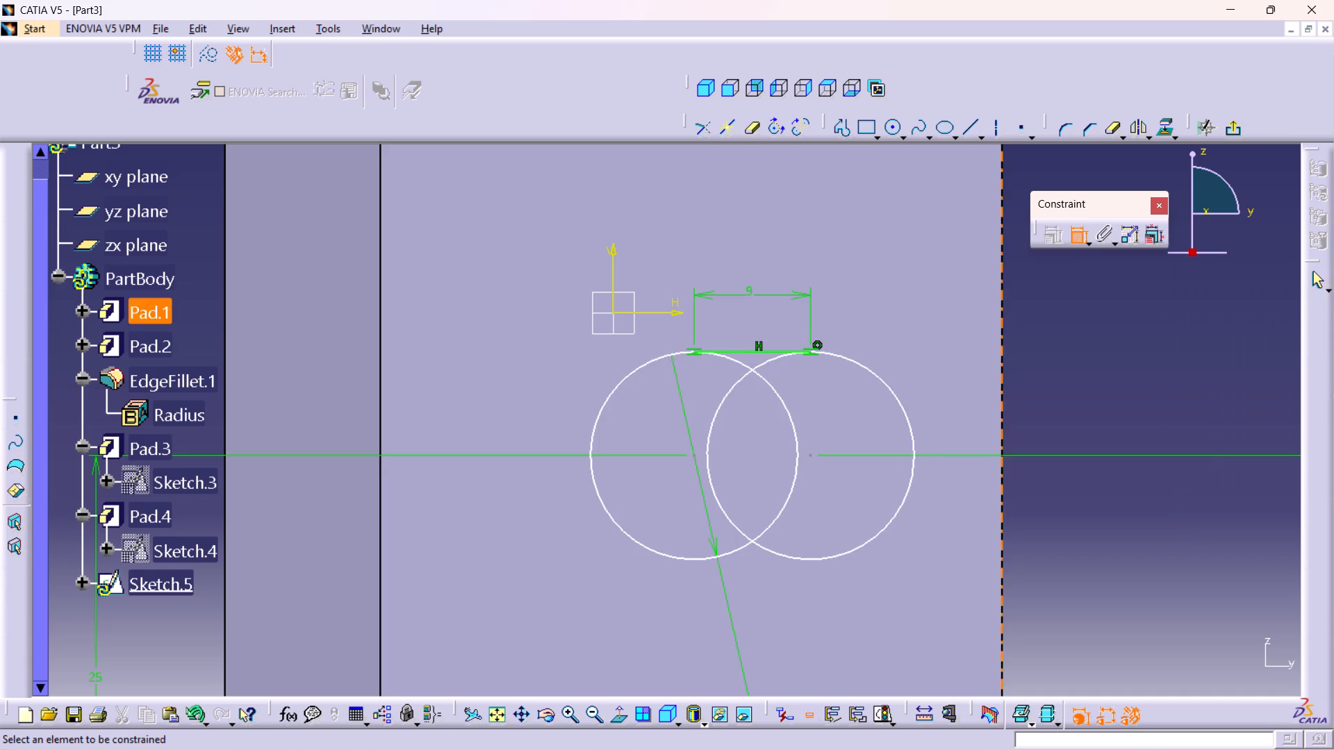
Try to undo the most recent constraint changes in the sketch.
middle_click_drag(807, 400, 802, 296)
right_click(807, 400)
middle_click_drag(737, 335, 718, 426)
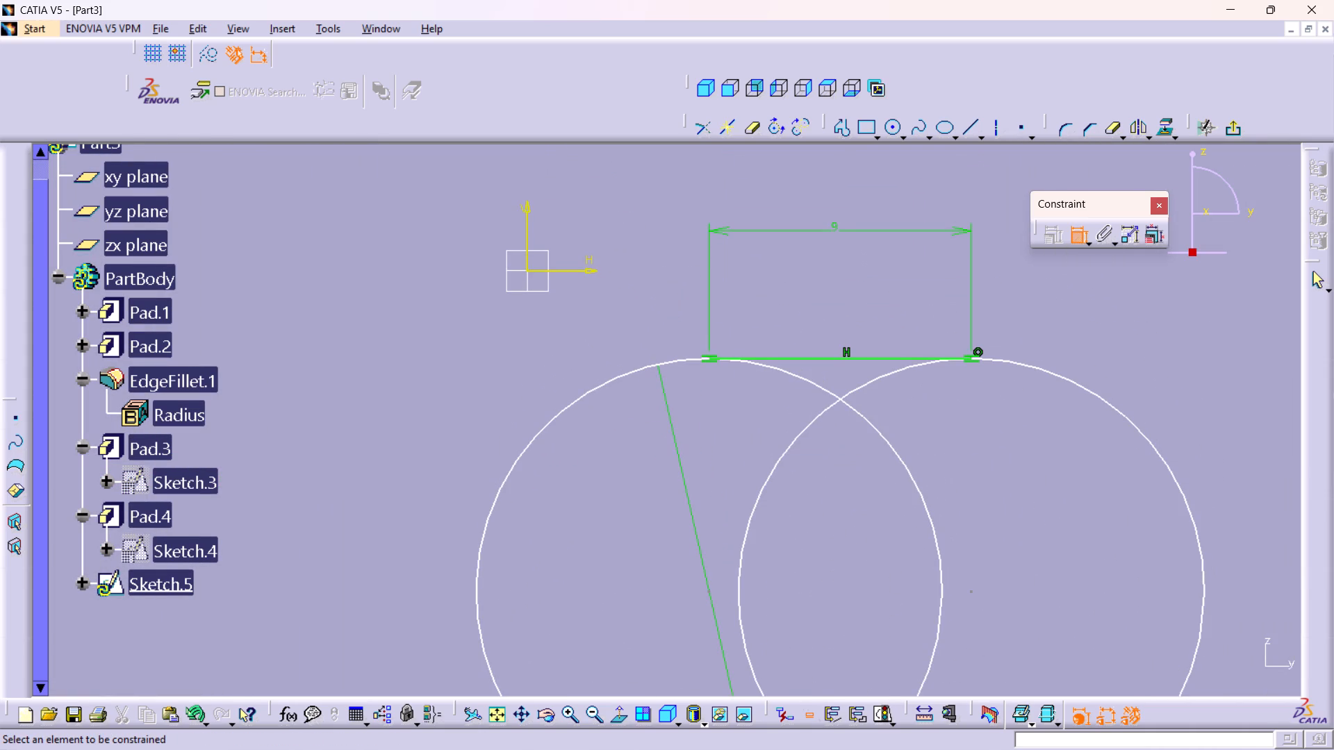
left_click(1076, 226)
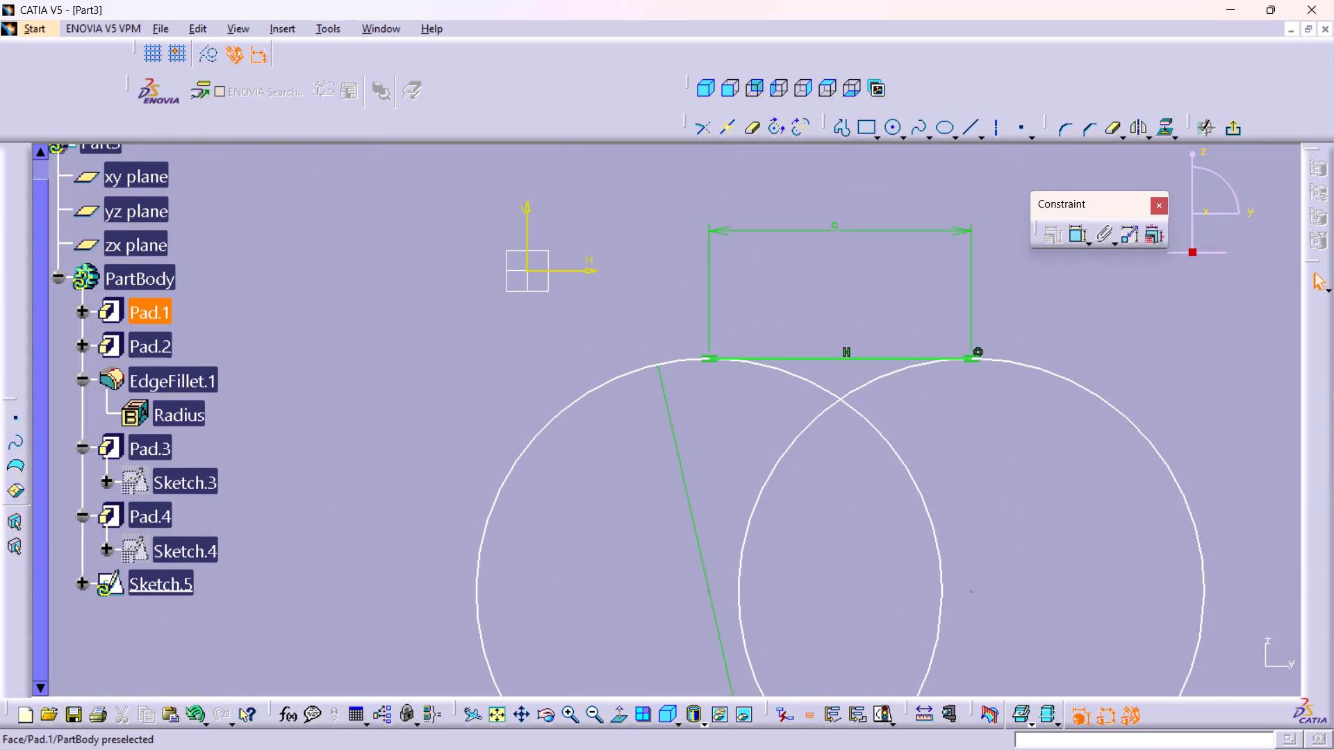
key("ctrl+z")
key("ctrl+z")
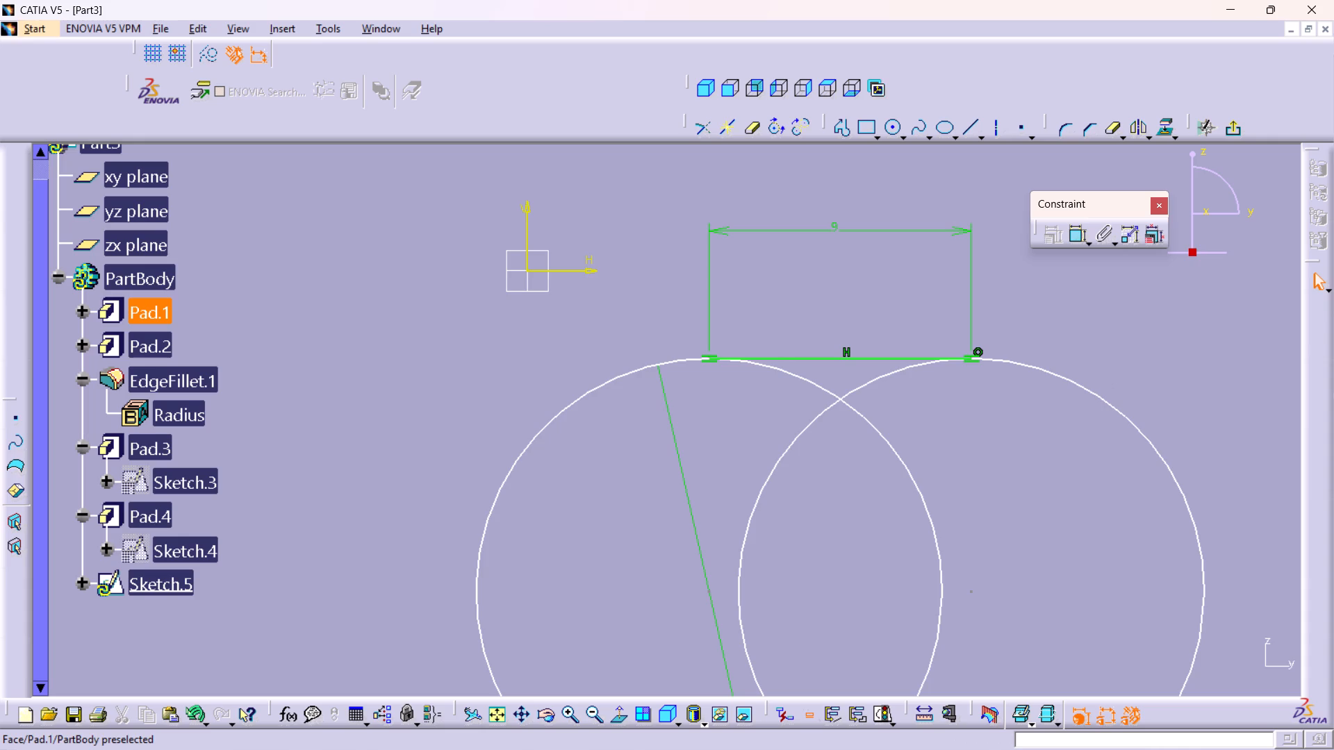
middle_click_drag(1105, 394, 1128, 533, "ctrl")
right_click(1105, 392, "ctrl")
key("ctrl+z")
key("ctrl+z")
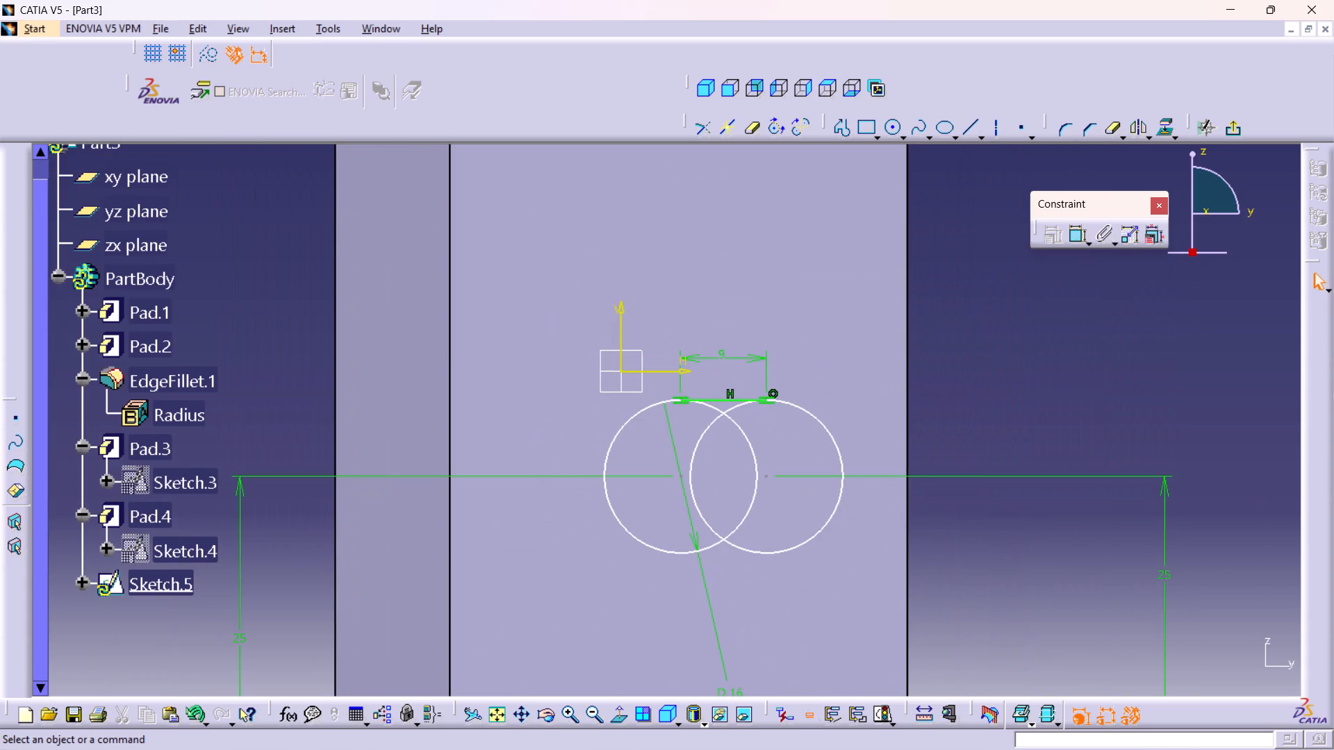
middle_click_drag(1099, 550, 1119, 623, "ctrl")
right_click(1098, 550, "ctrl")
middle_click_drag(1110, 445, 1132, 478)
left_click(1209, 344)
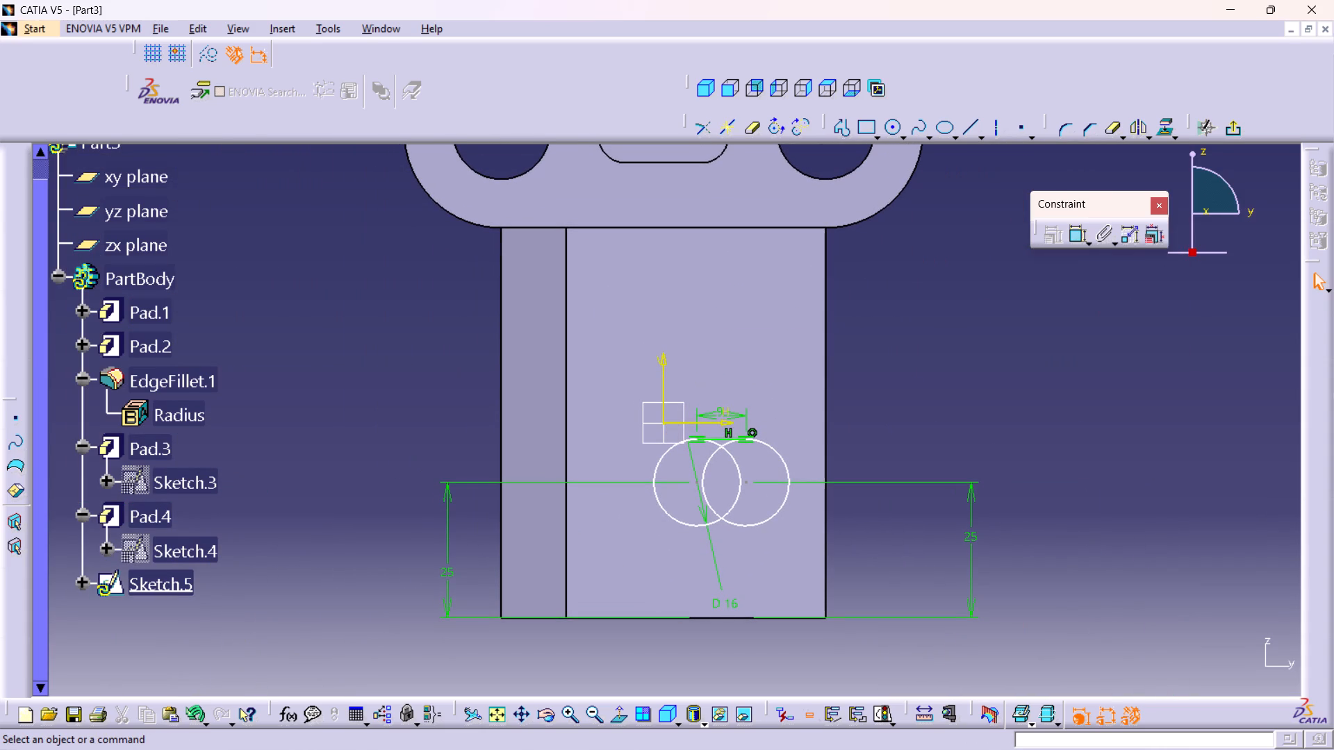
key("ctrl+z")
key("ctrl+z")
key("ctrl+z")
Dimension the distance from the second circle's centre to the nearest vertical edge of the pad face and set it to 22 mm.
middle_click_drag(855, 440, 844, 272)
right_click(855, 440)
middle_click_drag(889, 467, 882, 303)
right_click_drag(889, 465, 890, 440)
scroll(882, 303, "up", 1)
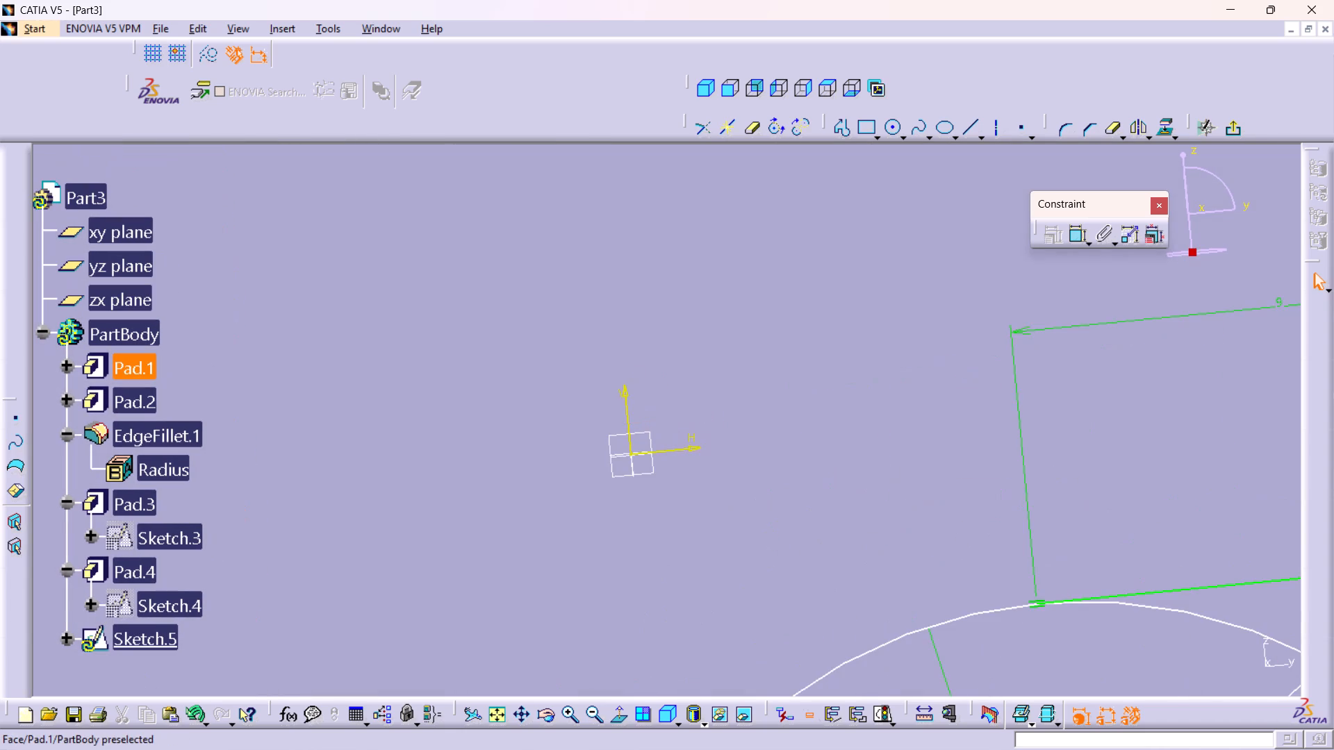
middle_click_drag(919, 392, 827, 325)
left_click(1080, 233)
left_click_drag(1080, 233, 1080, 242)
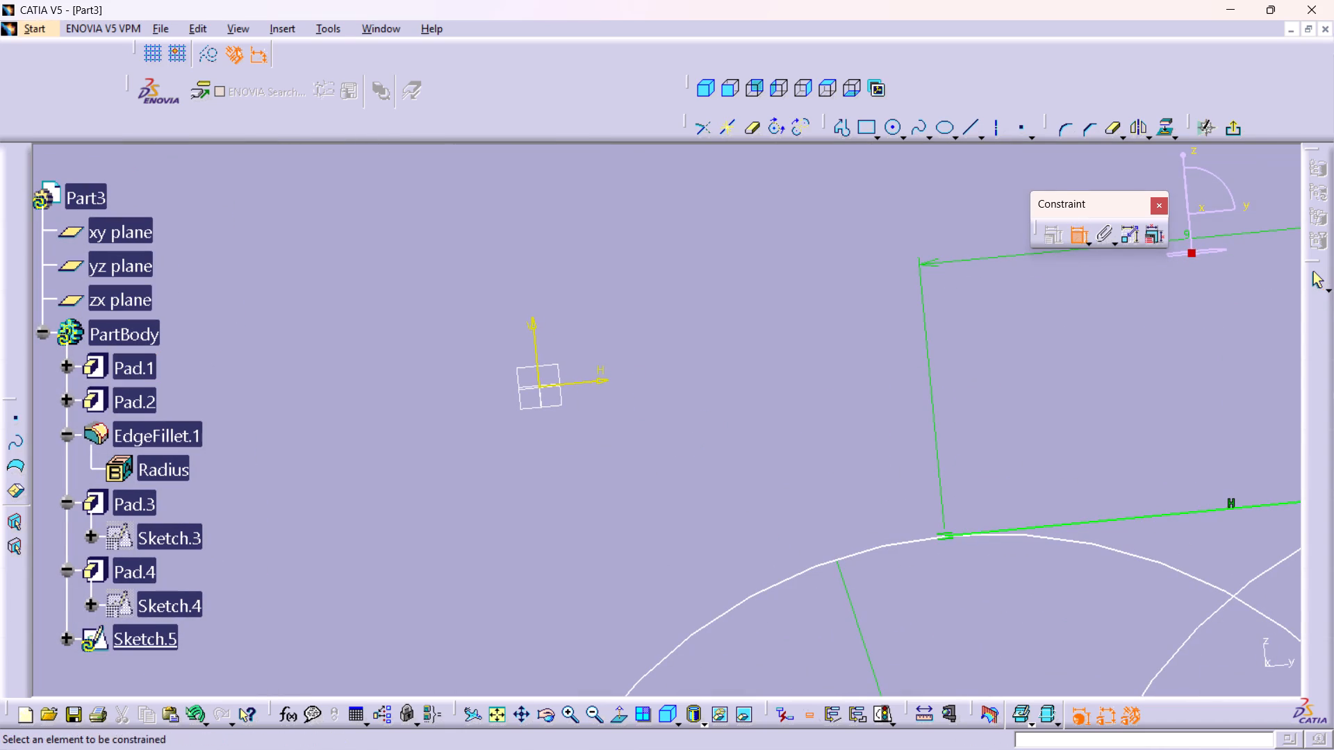
middle_click_drag(996, 559, 967, 477)
right_click(996, 559)
middle_click_drag(1121, 610, 418, 342)
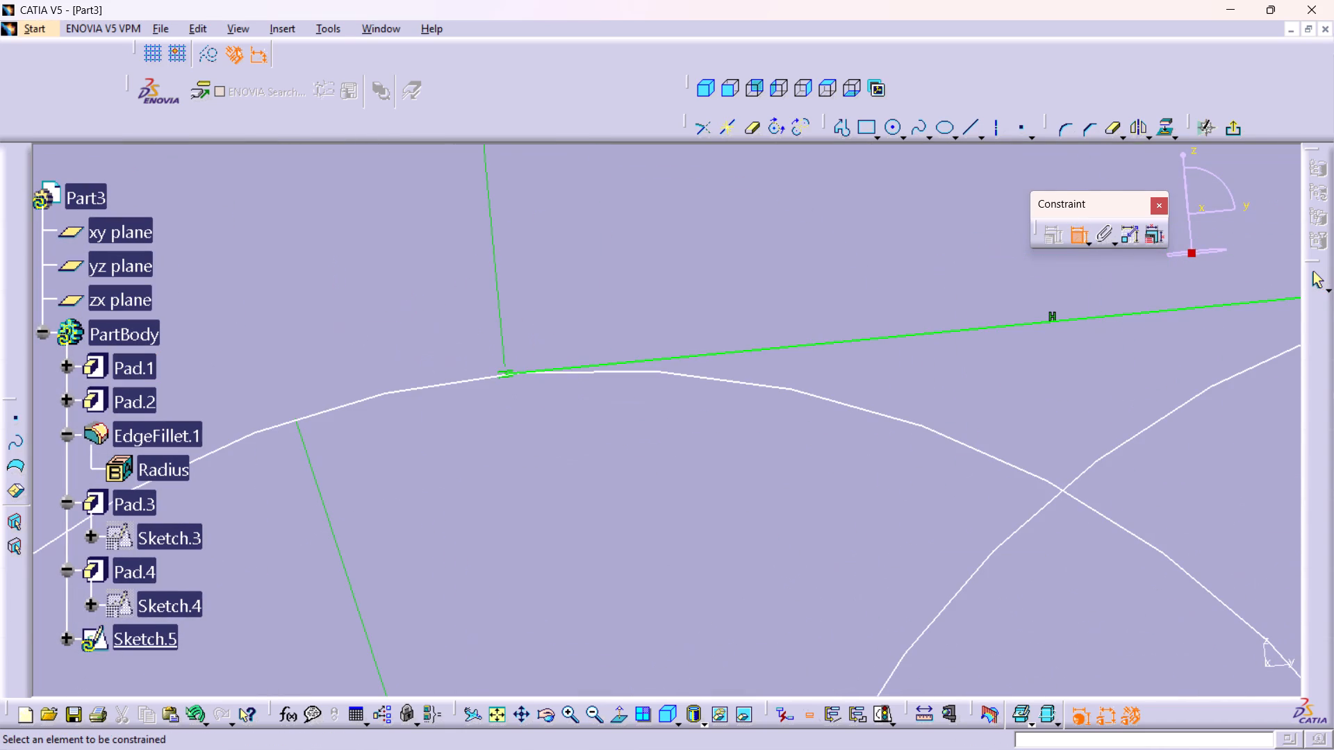
middle_click_drag(543, 374, 614, 569)
right_click(543, 374)
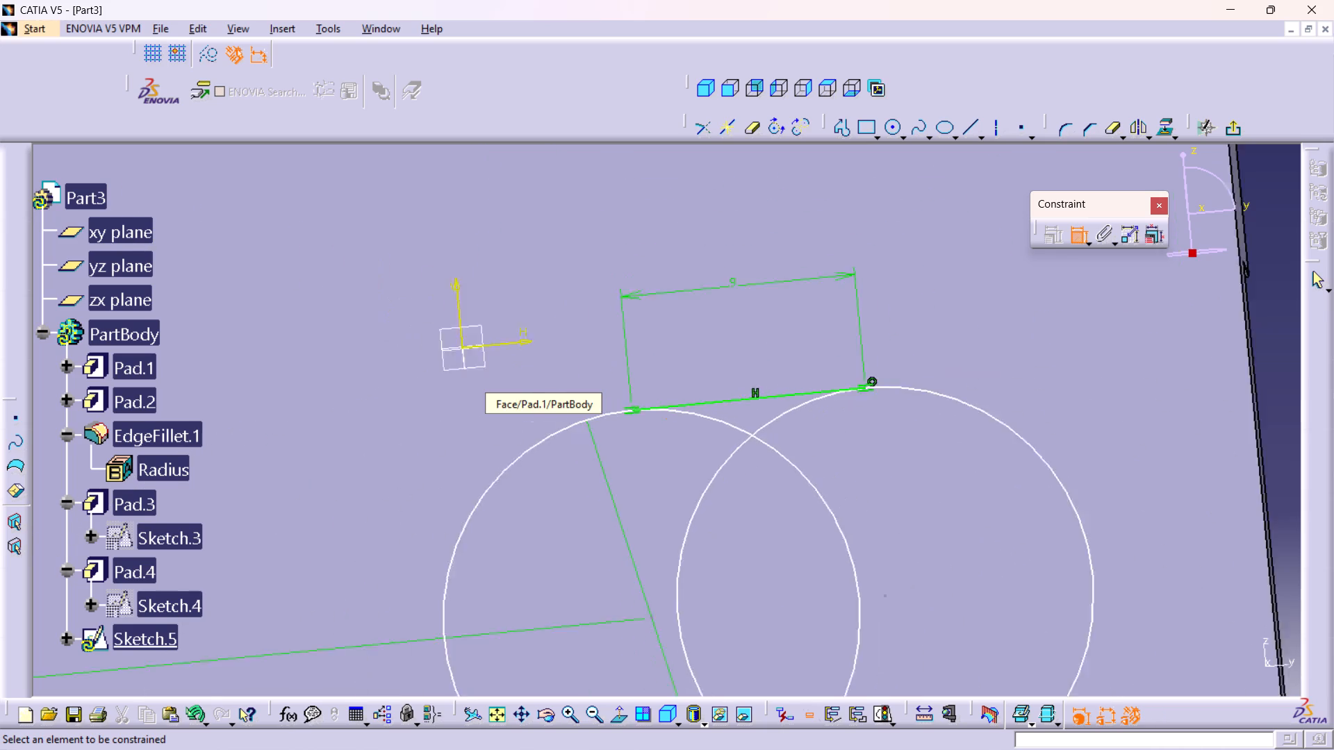
middle_click_drag(614, 569, 630, 608)
middle_click_drag(723, 555, 670, 453)
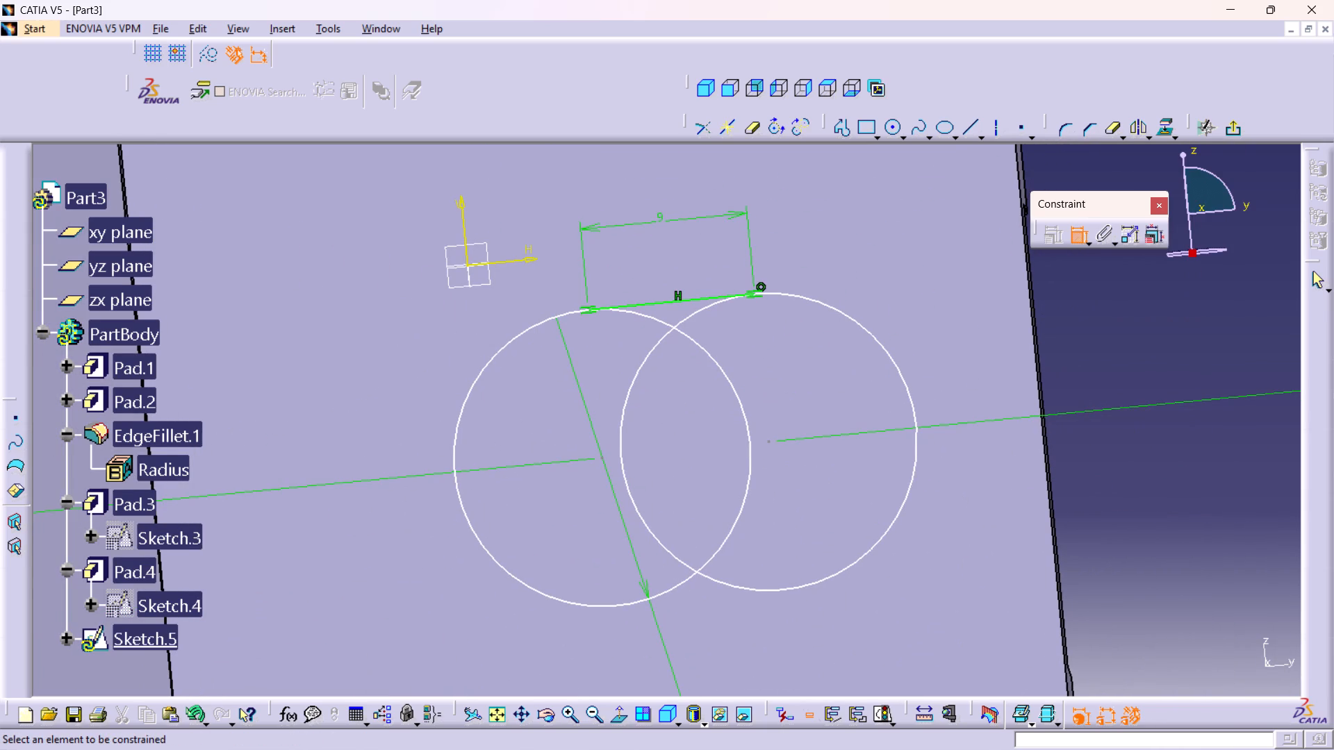
left_click(610, 716)
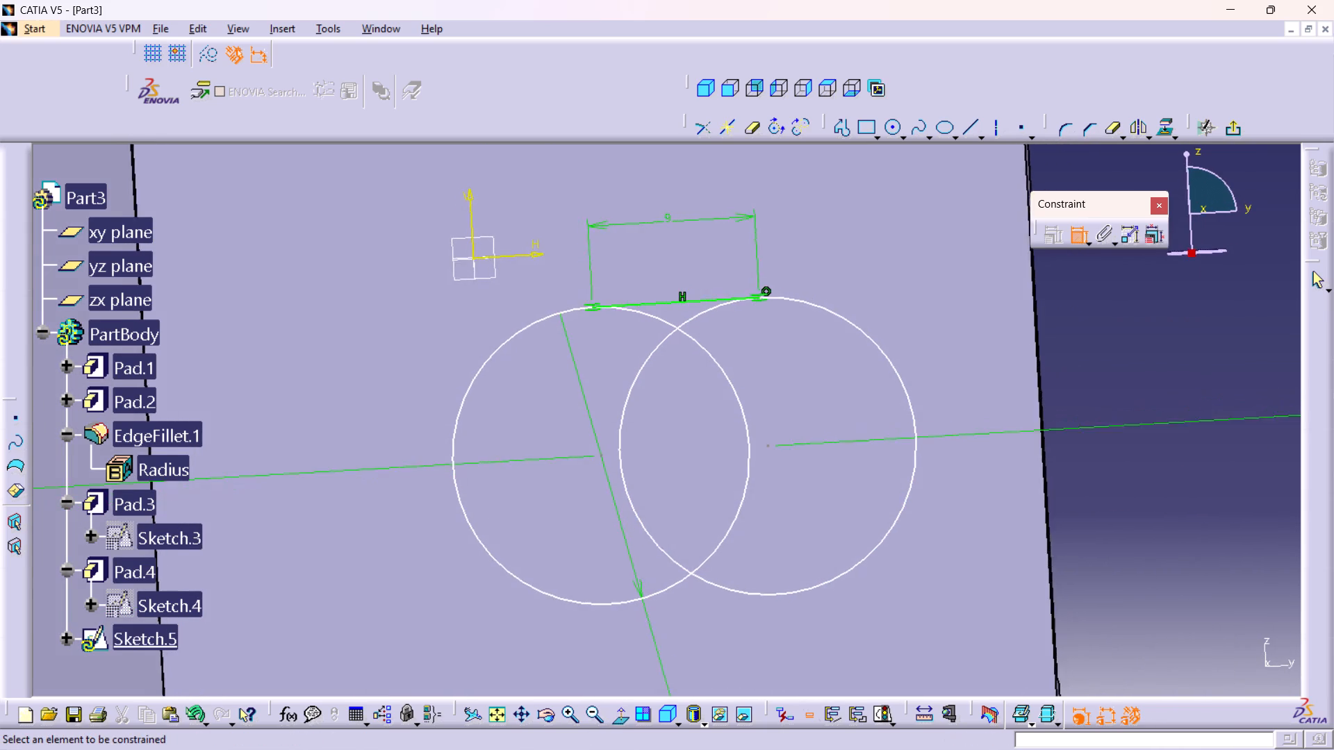
left_click(768, 458)
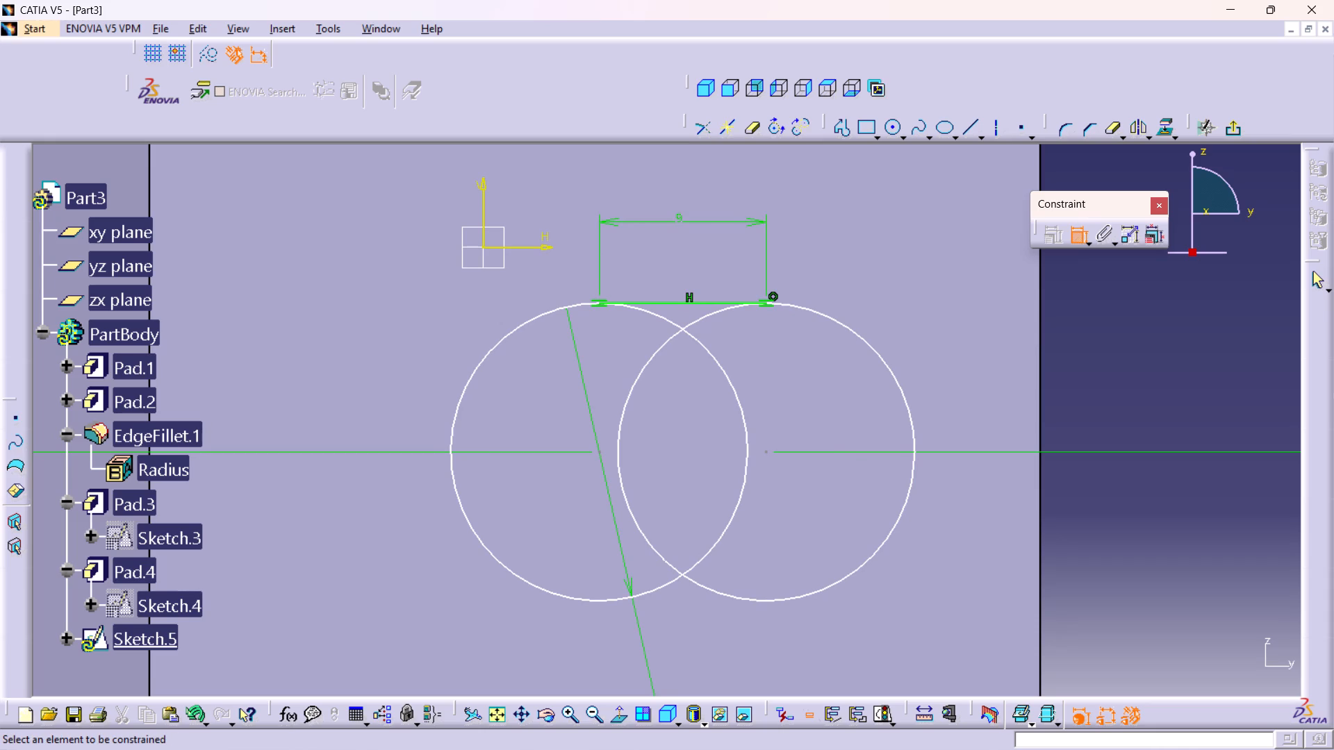
left_click(766, 450)
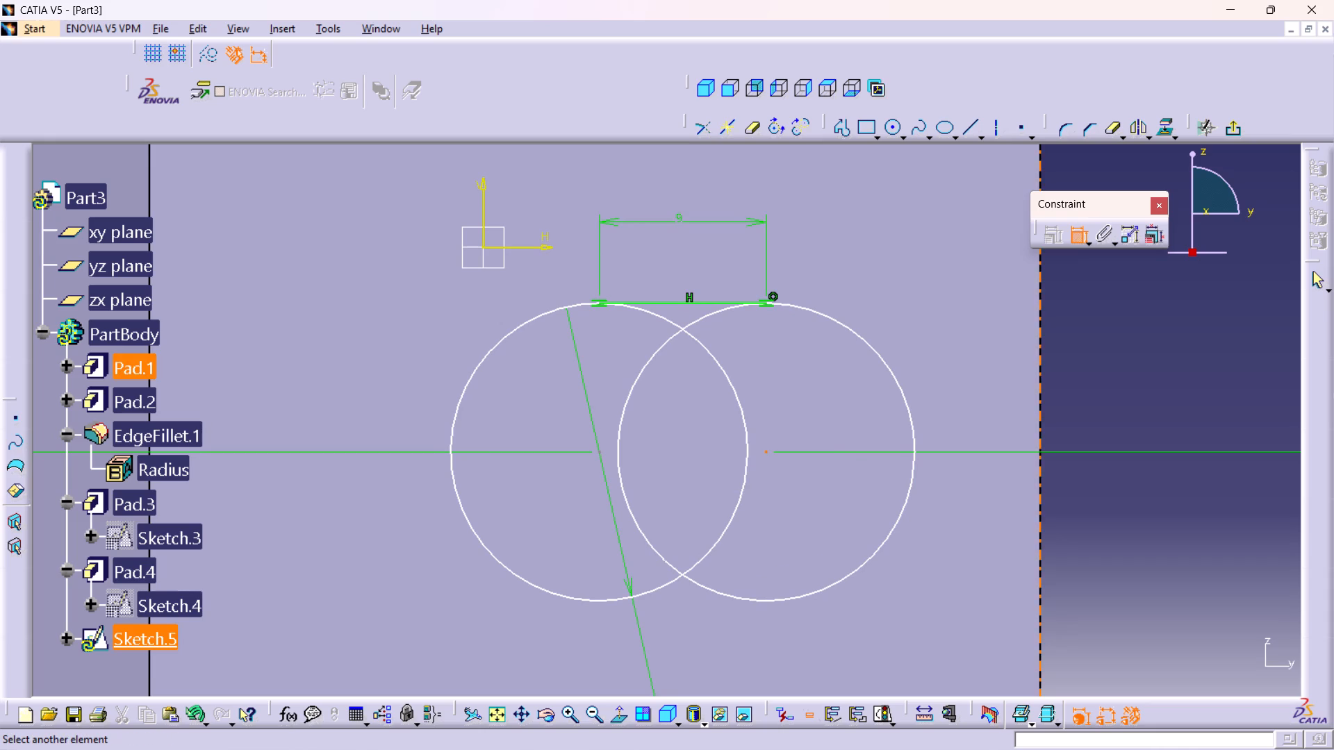
left_click(1038, 487)
left_click(1133, 349)
double_click(1130, 346)
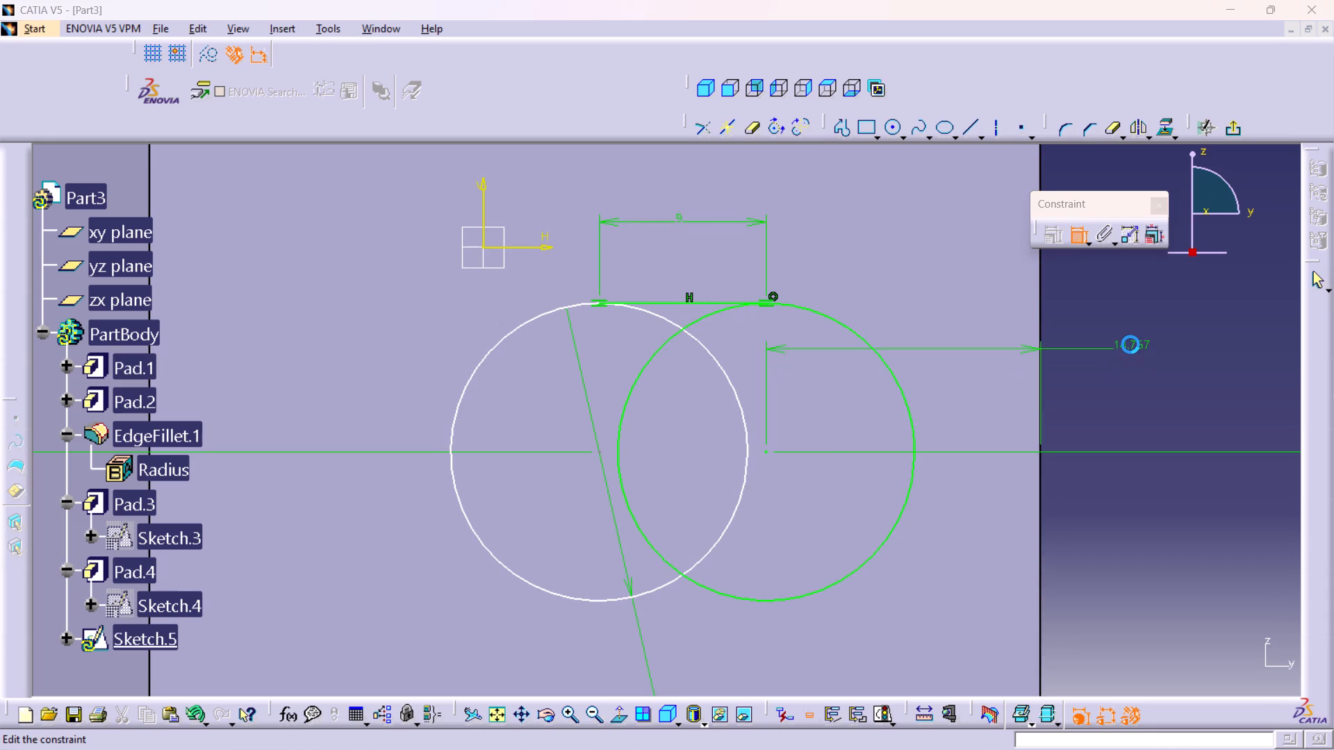
type("22")
key("Return")
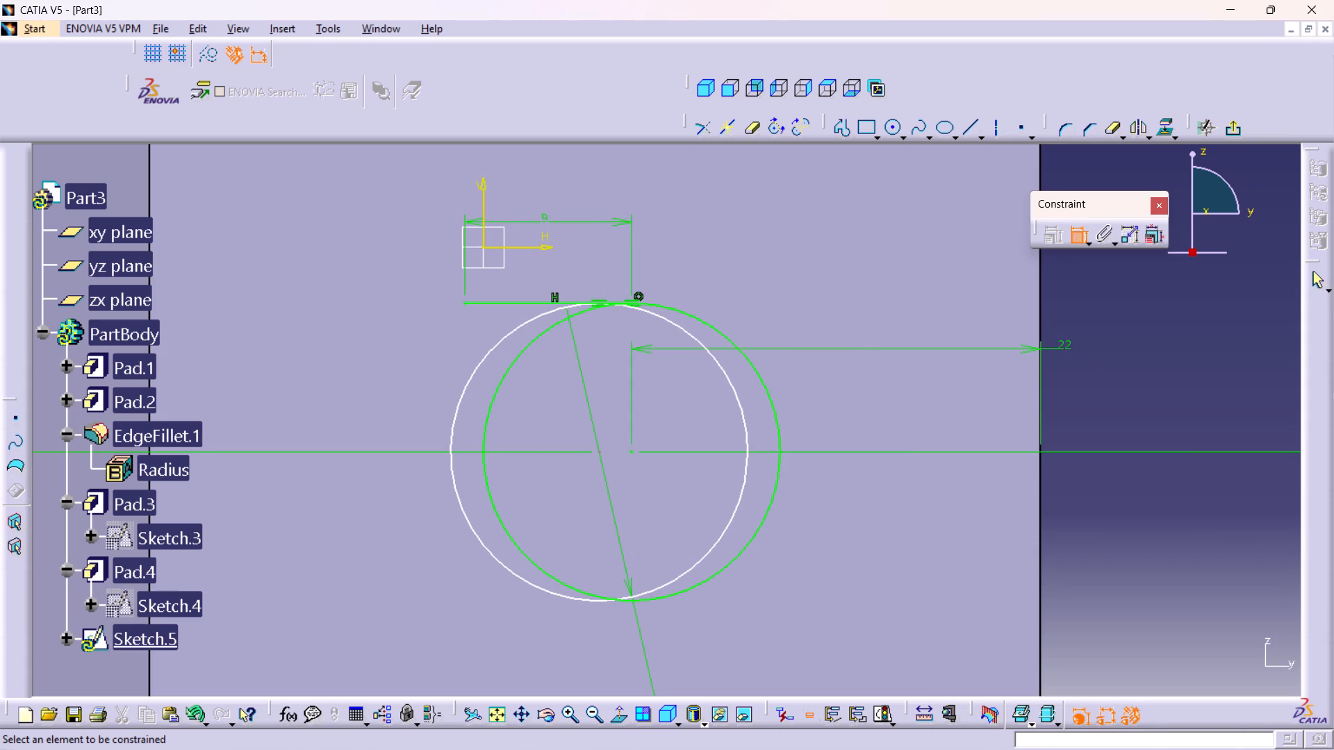
Make the free end point of the upper horizontal line coincident with the first circle.
left_click(465, 301)
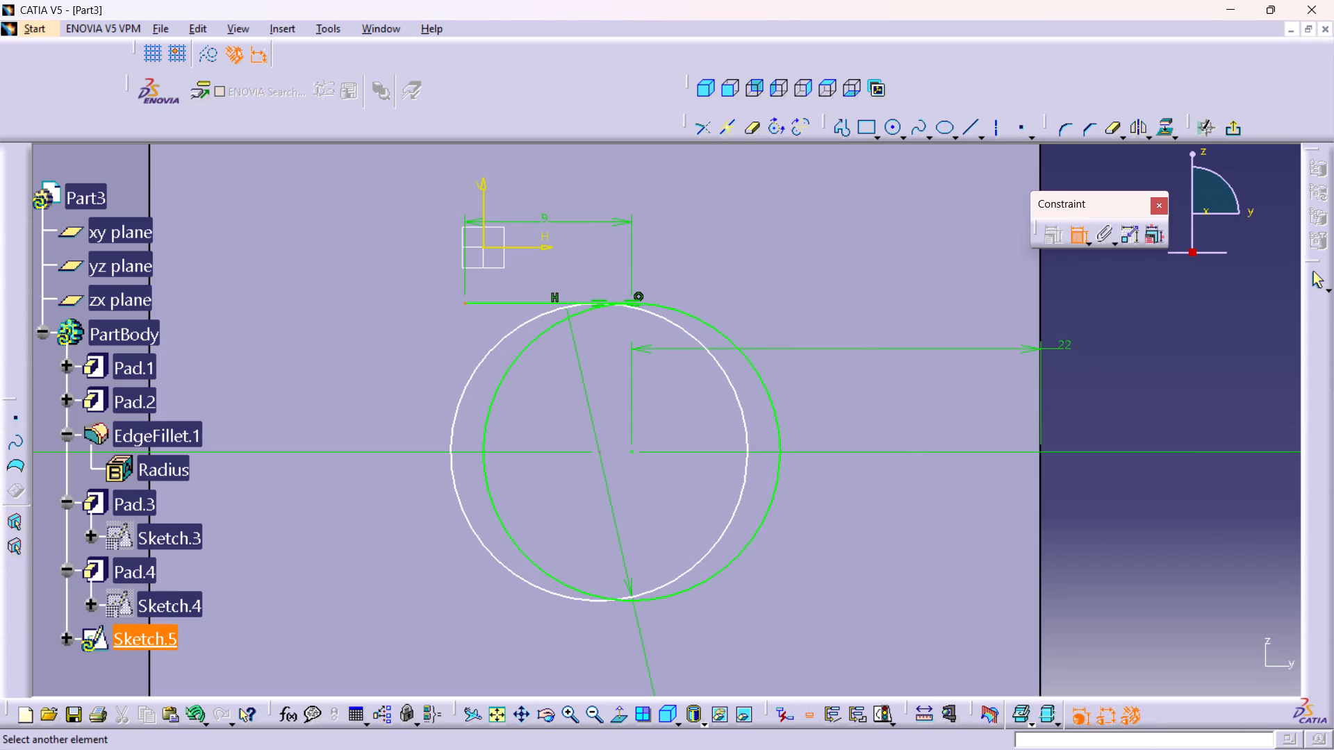
left_click_drag(481, 364, 475, 367)
right_click(346, 398)
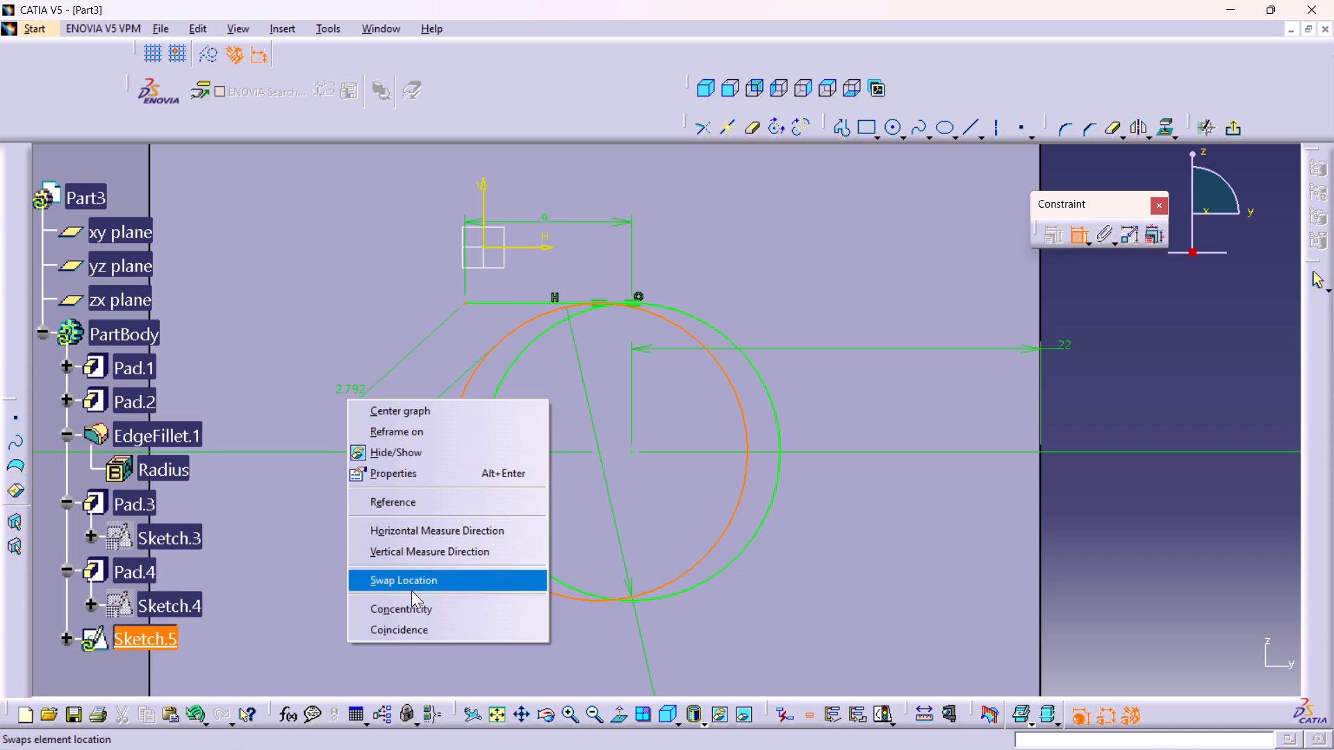
left_click(390, 633)
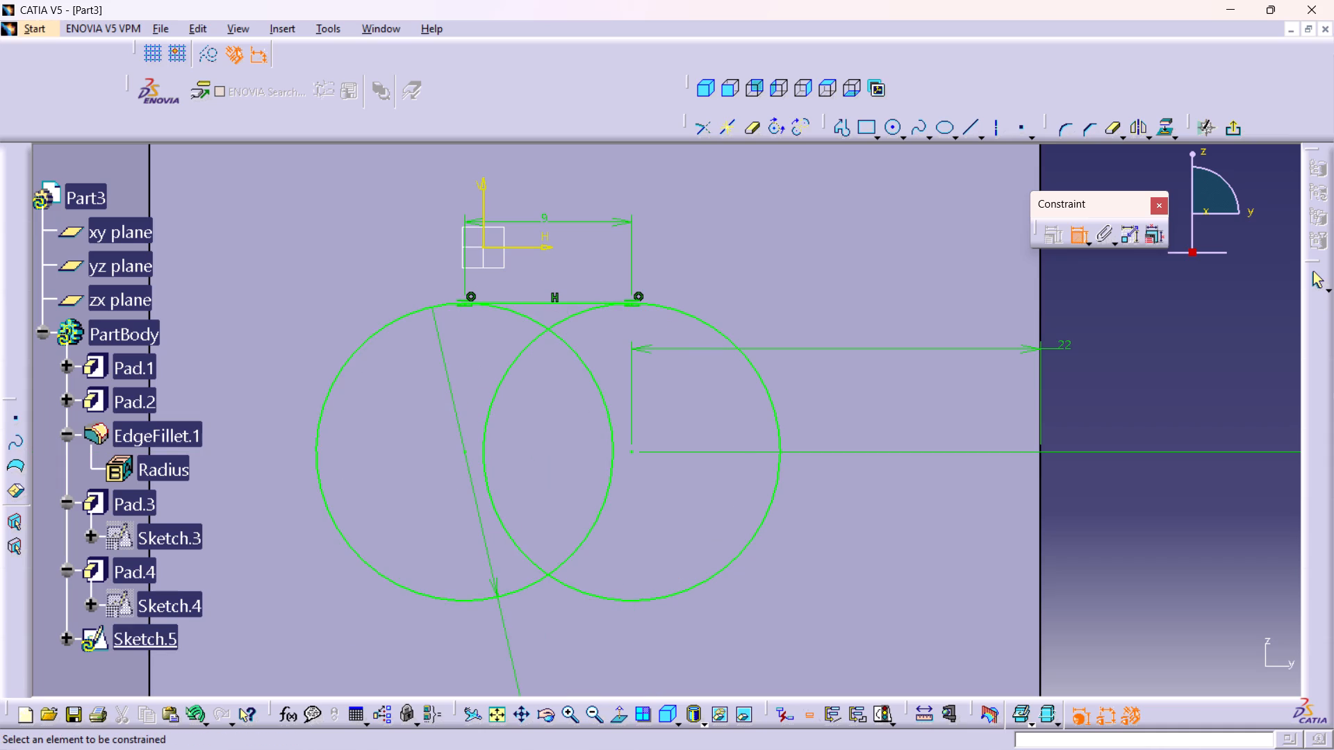
Draw a horizontal line about 8 mm long just below the two circles with the Profile tool.
middle_click_drag(595, 437, 617, 547)
right_click(595, 437)
middle_click_drag(645, 524, 764, 487)
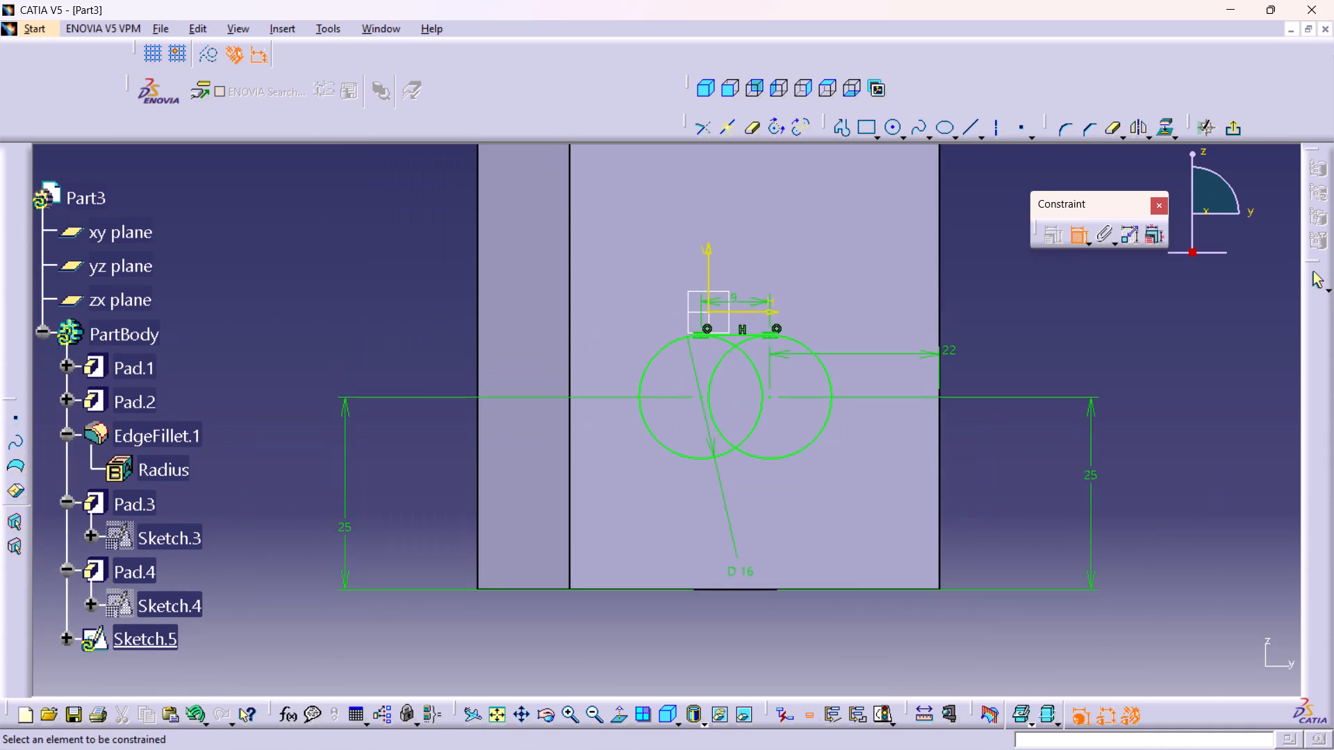
middle_click_drag(734, 419, 734, 364)
right_click(734, 419)
middle_click_drag(749, 358, 719, 423)
middle_click_drag(727, 401, 727, 401)
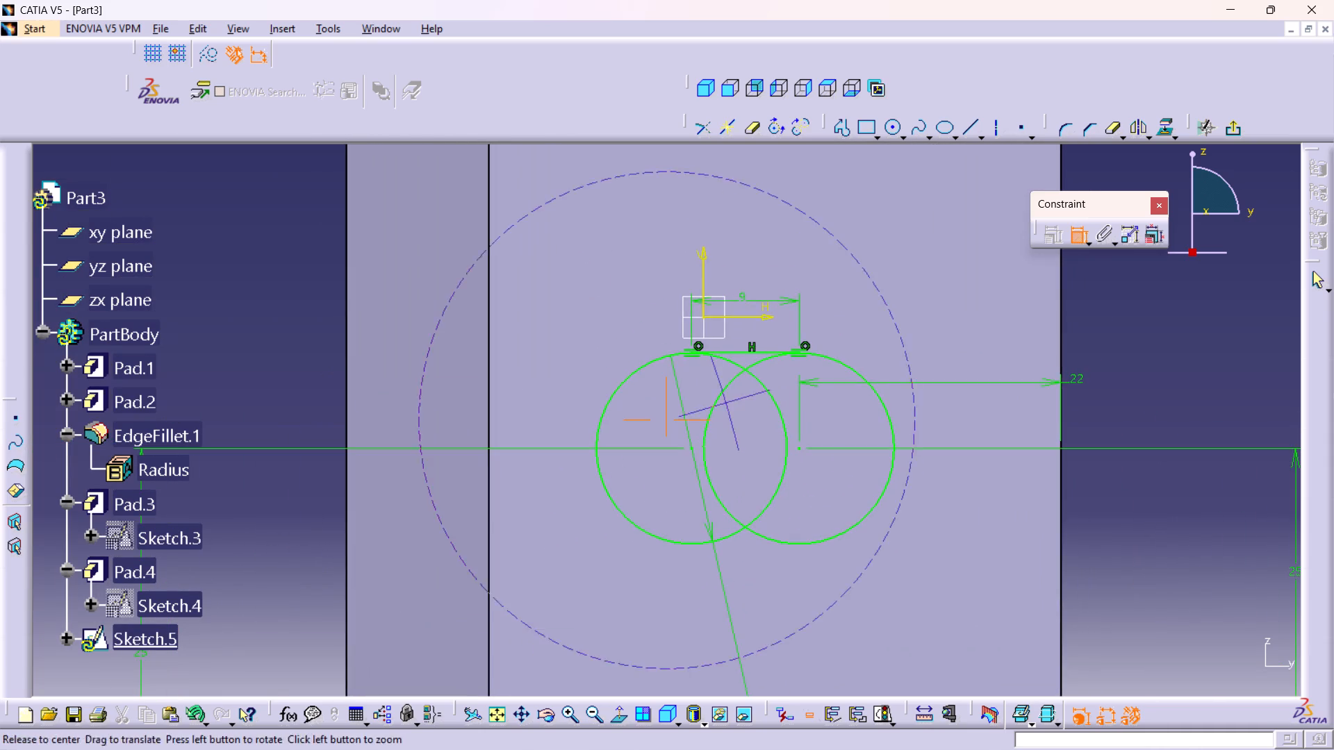
right_click(727, 401)
middle_click_drag(727, 401, 717, 379)
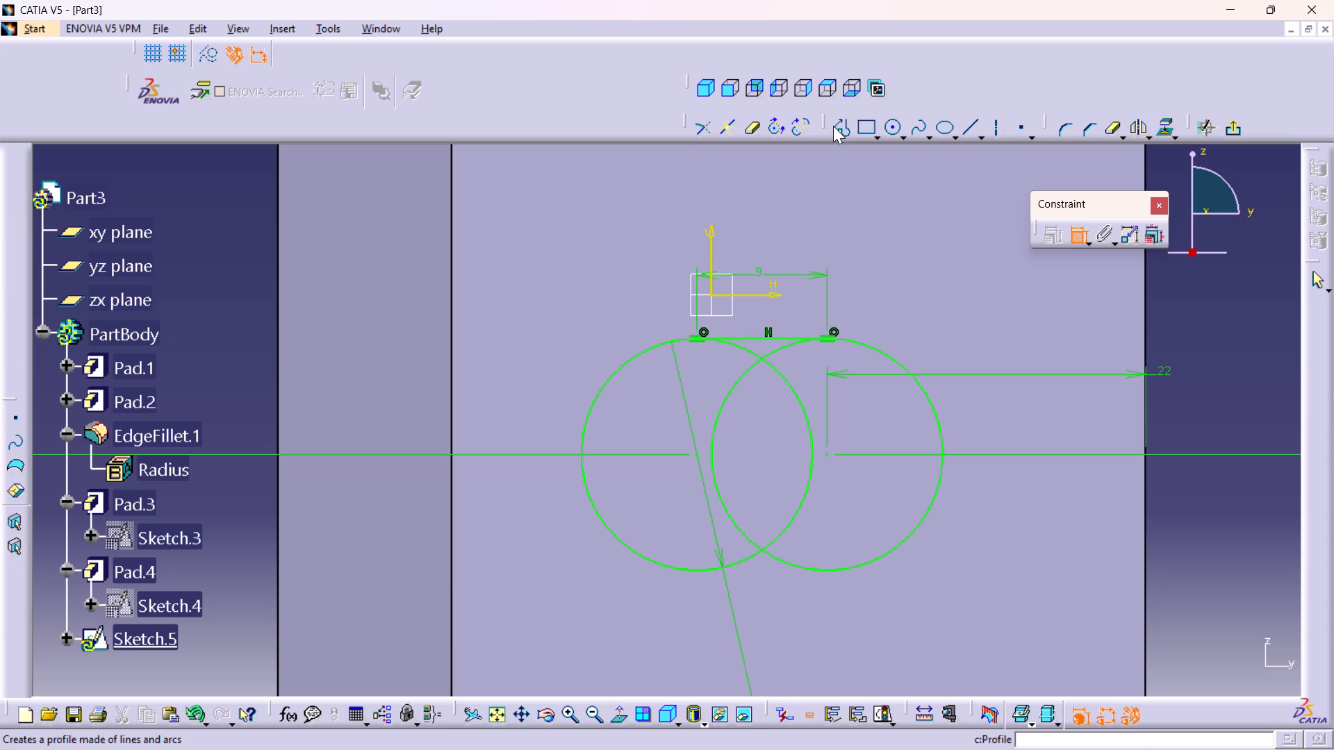
double_click(833, 126)
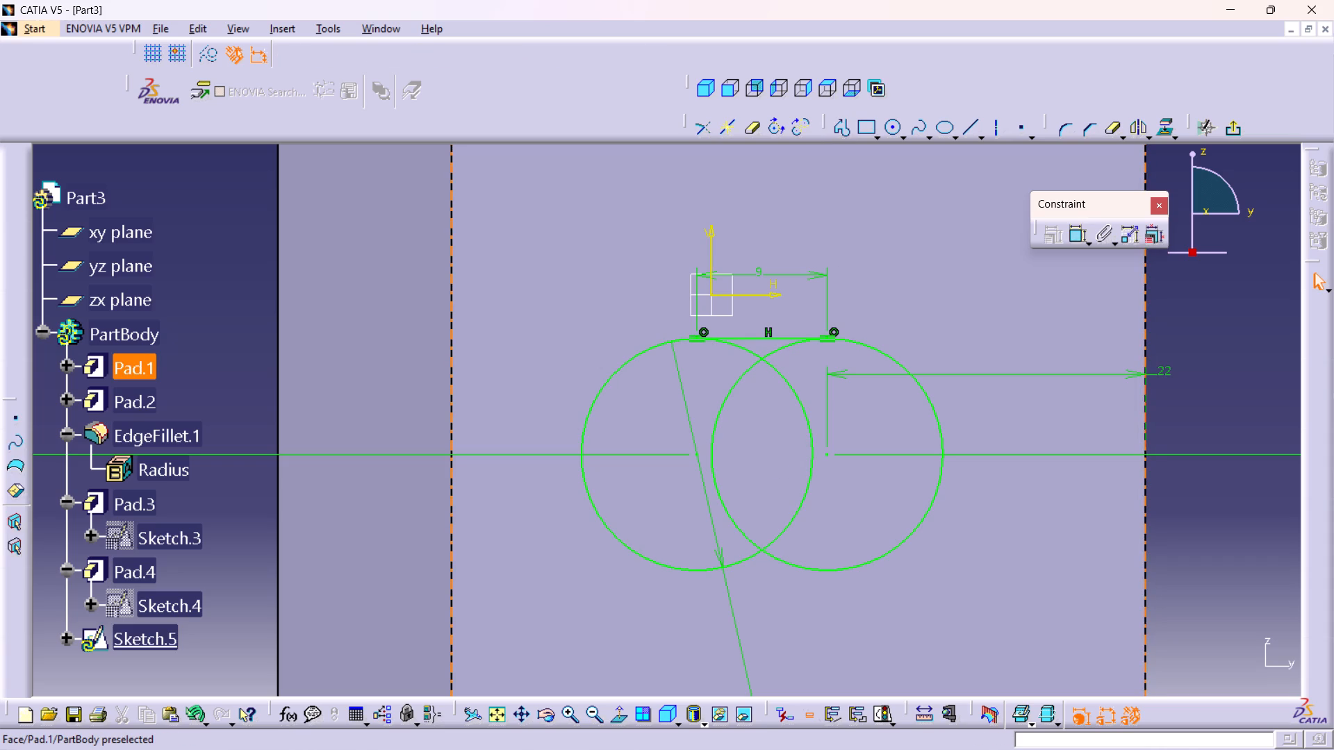
double_click(840, 126)
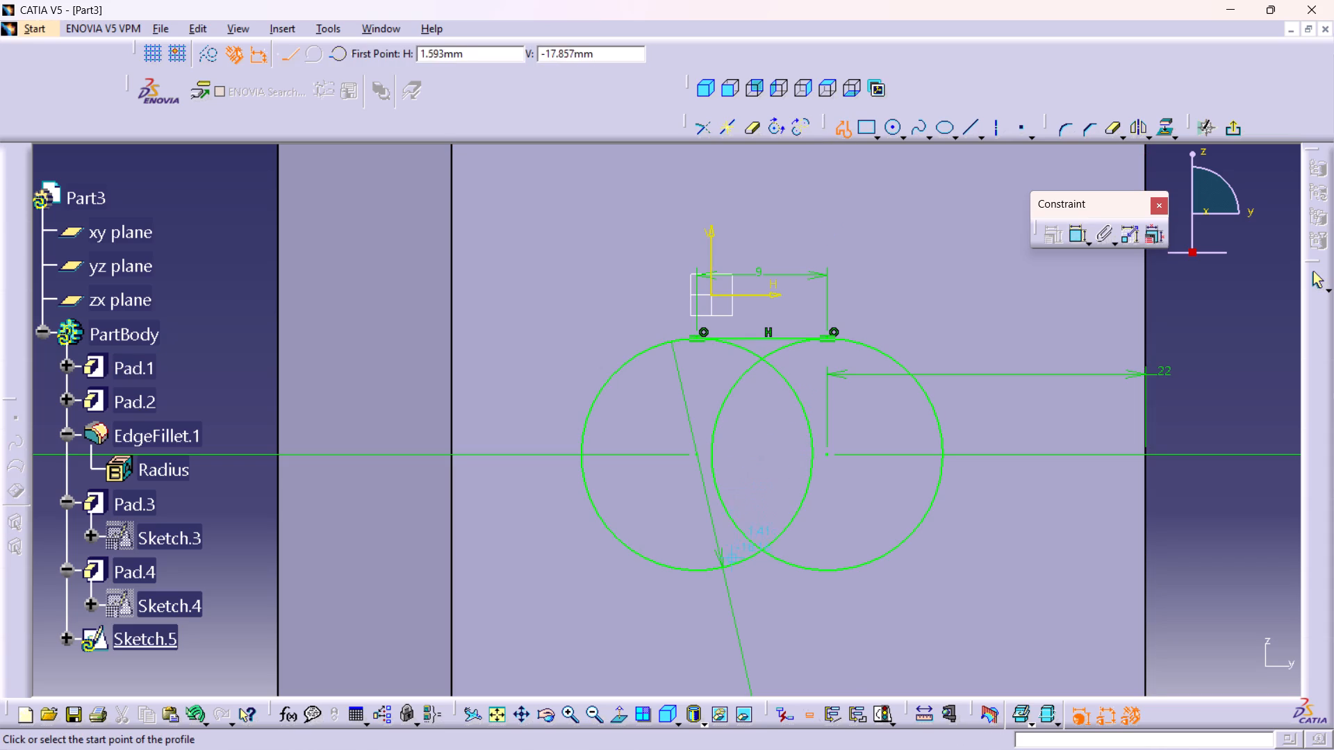
left_click(689, 597)
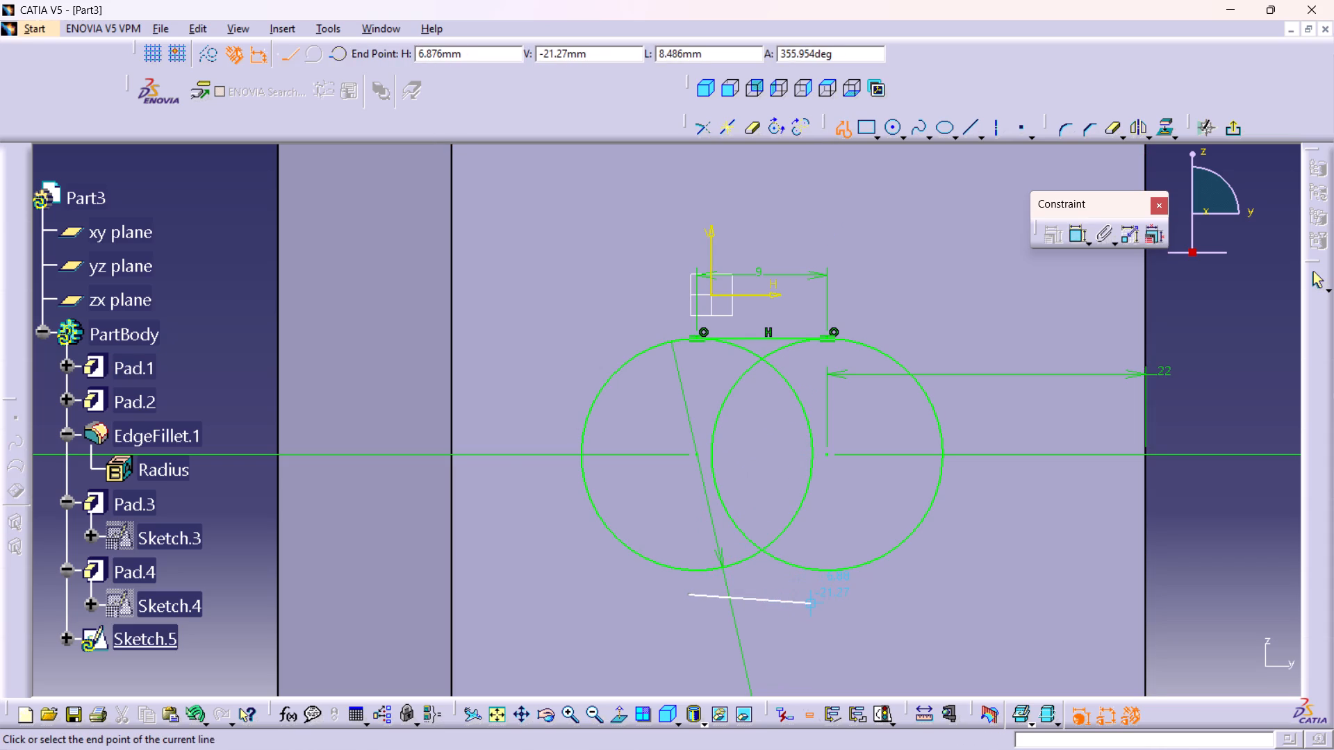
left_click(811, 597)
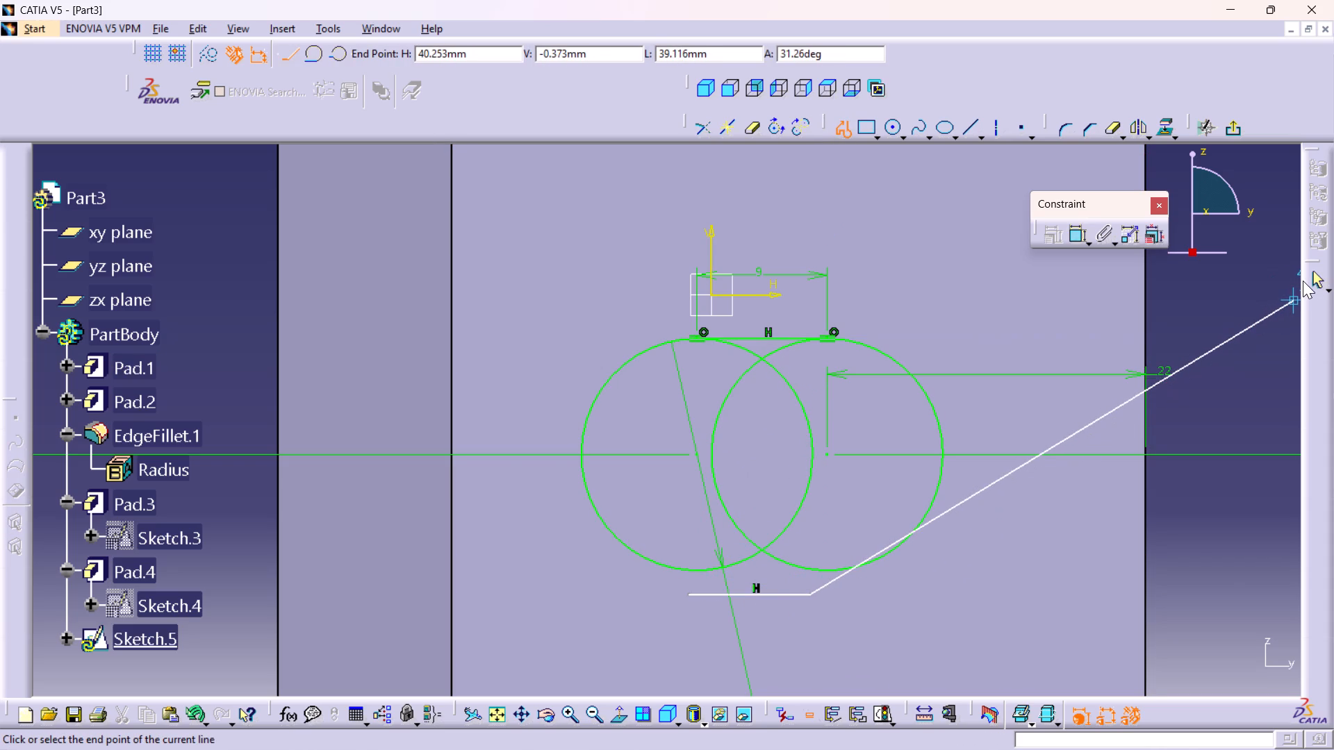
left_click(1319, 277)
left_click(1050, 521)
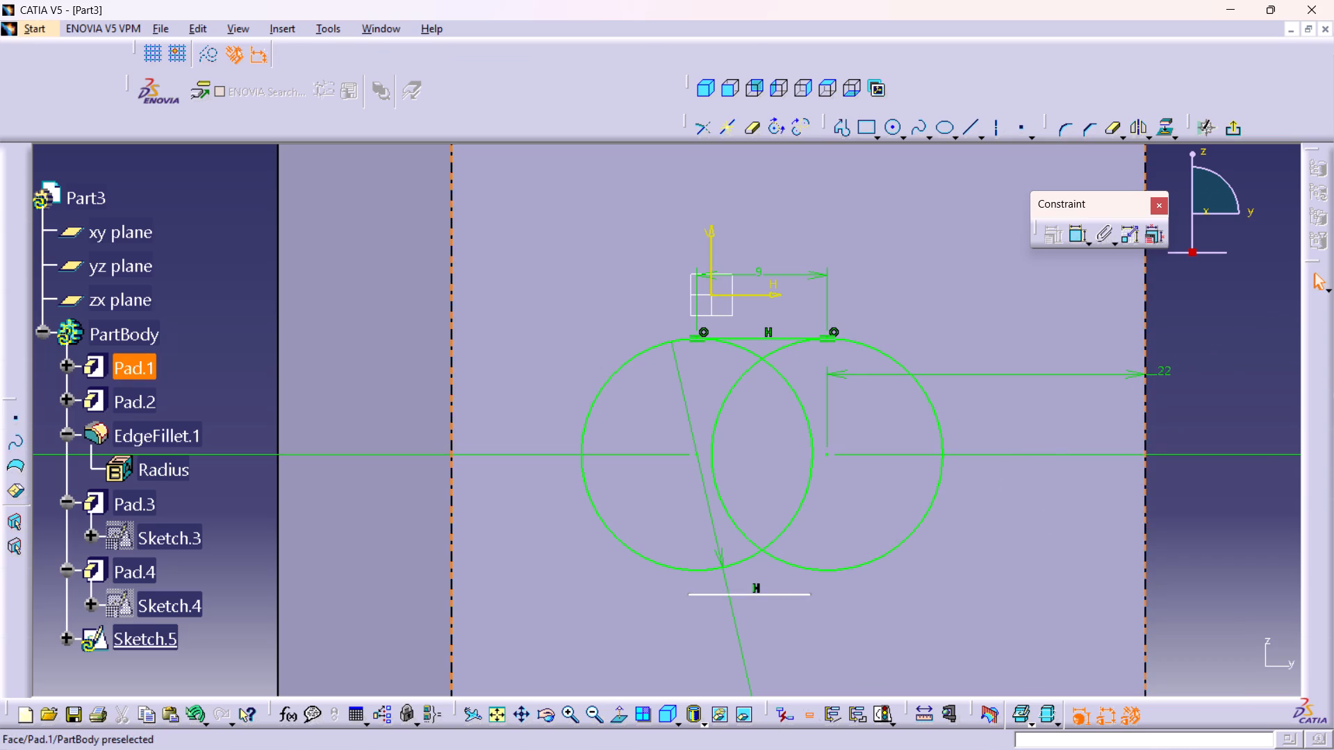
Make the lower horizontal line's end point nearest the first circle coincident with that circle.
middle_click(859, 535)
right_click(857, 538)
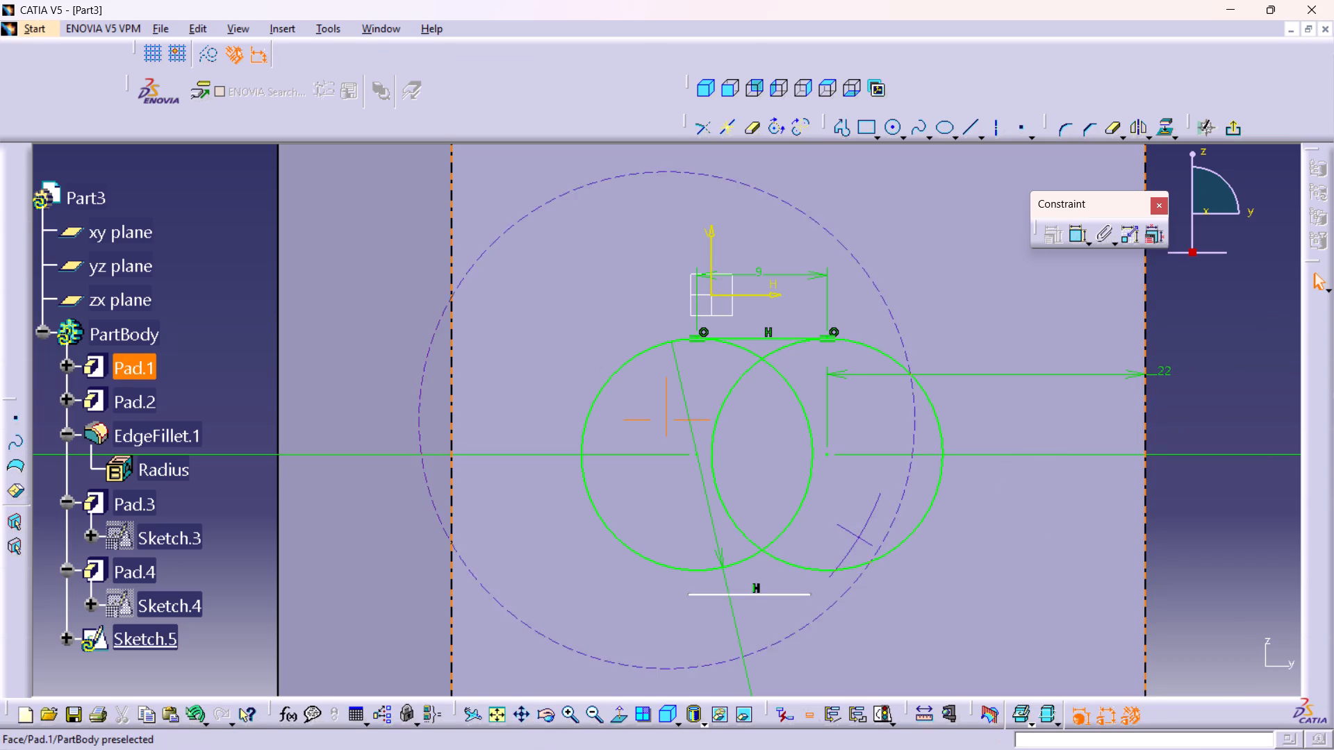
middle_click_drag(846, 545, 862, 442)
middle_click_drag(836, 460, 836, 412)
right_click(836, 460)
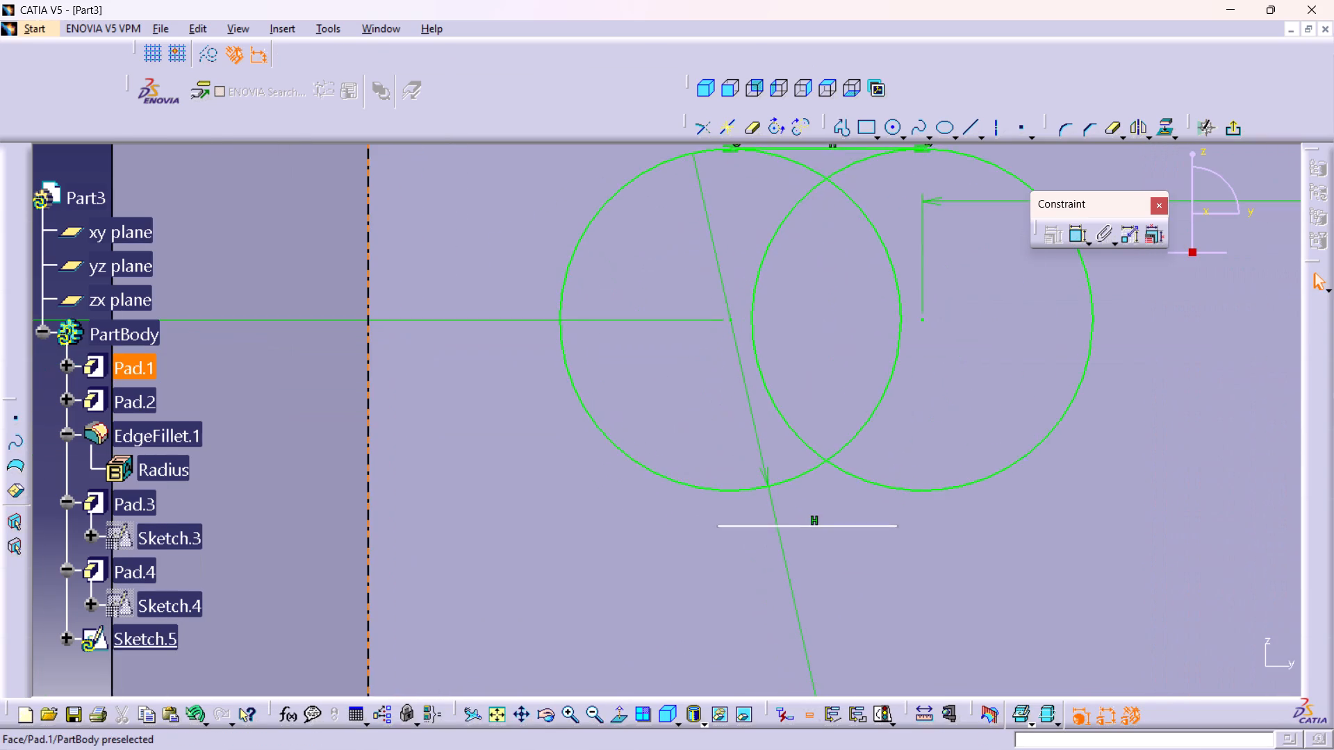
middle_click_drag(837, 492, 835, 458)
double_click(1071, 231)
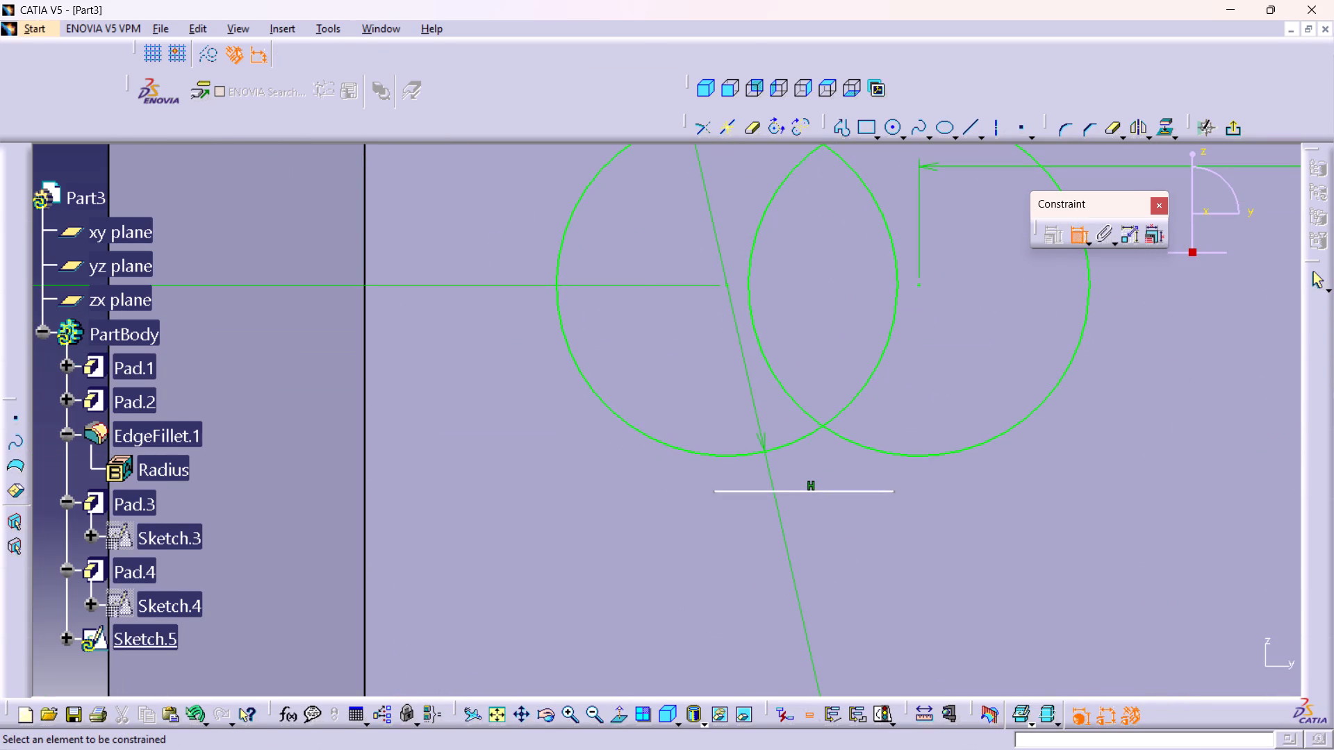
left_click(714, 490)
left_click(701, 453)
right_click(490, 576)
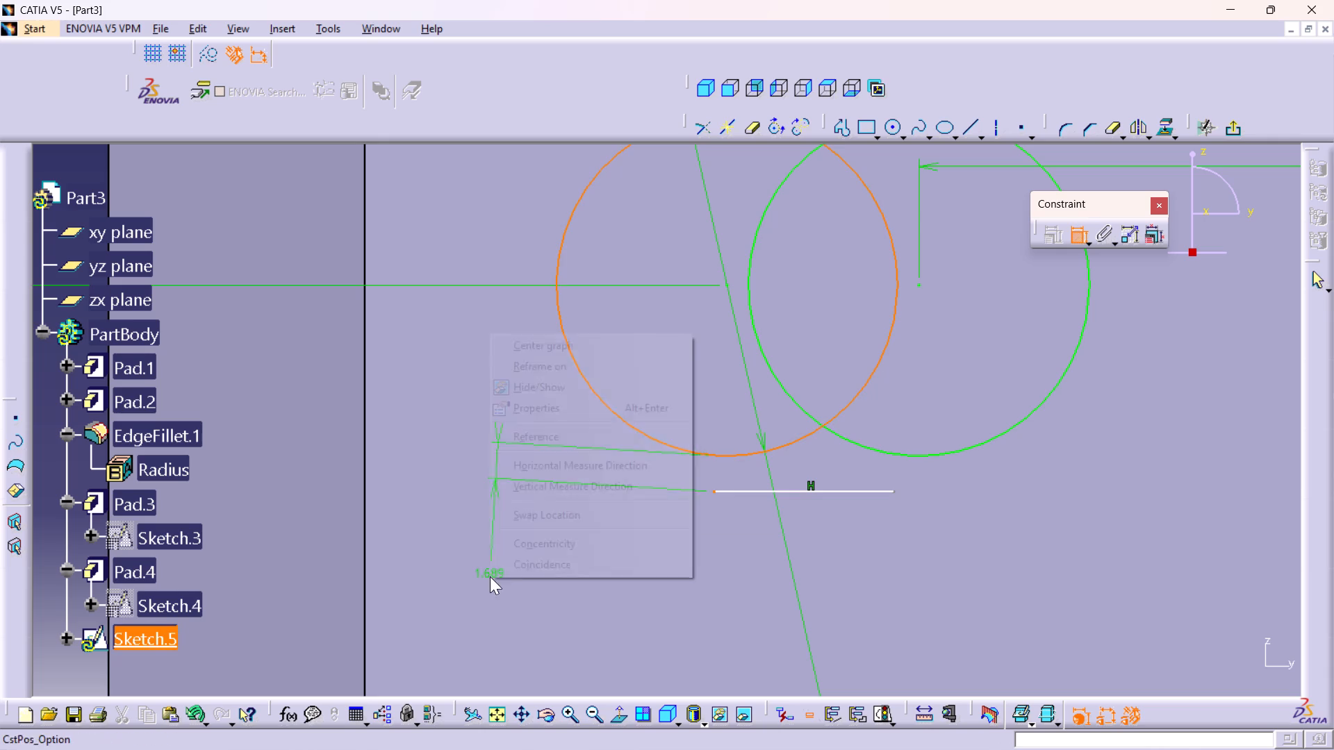
left_click(525, 560)
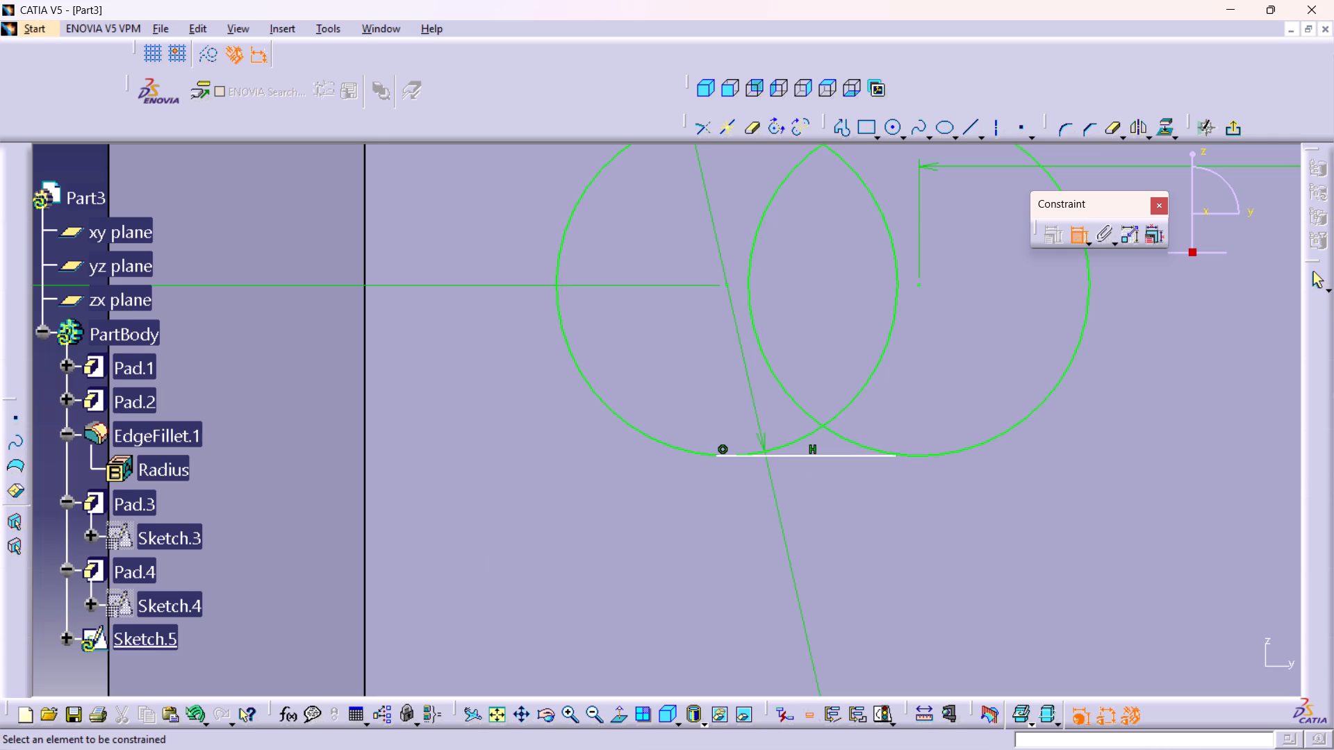
Make the lower horizontal line's free end point coincident with the second circle.
middle_click_drag(926, 452, 909, 357)
right_click(926, 454)
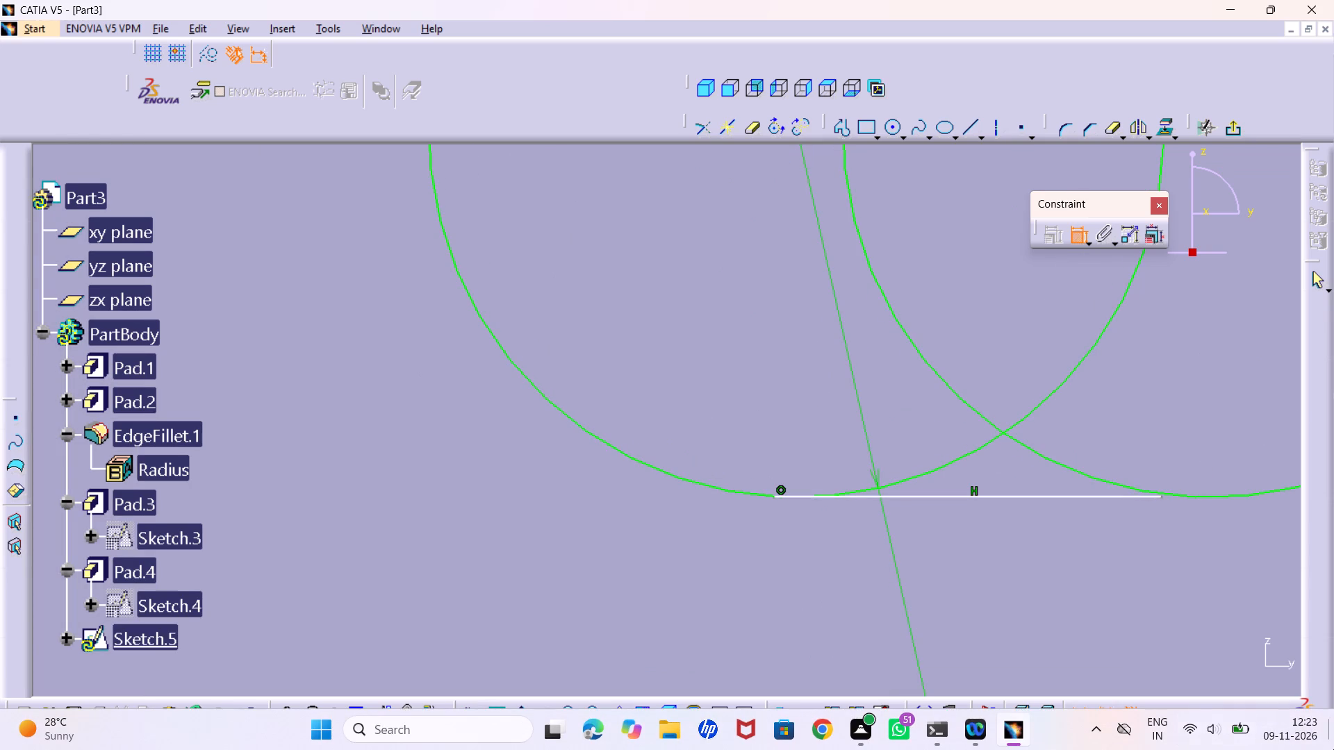
middle_click_drag(1059, 403, 798, 392)
scroll(798, 392, "up", 1)
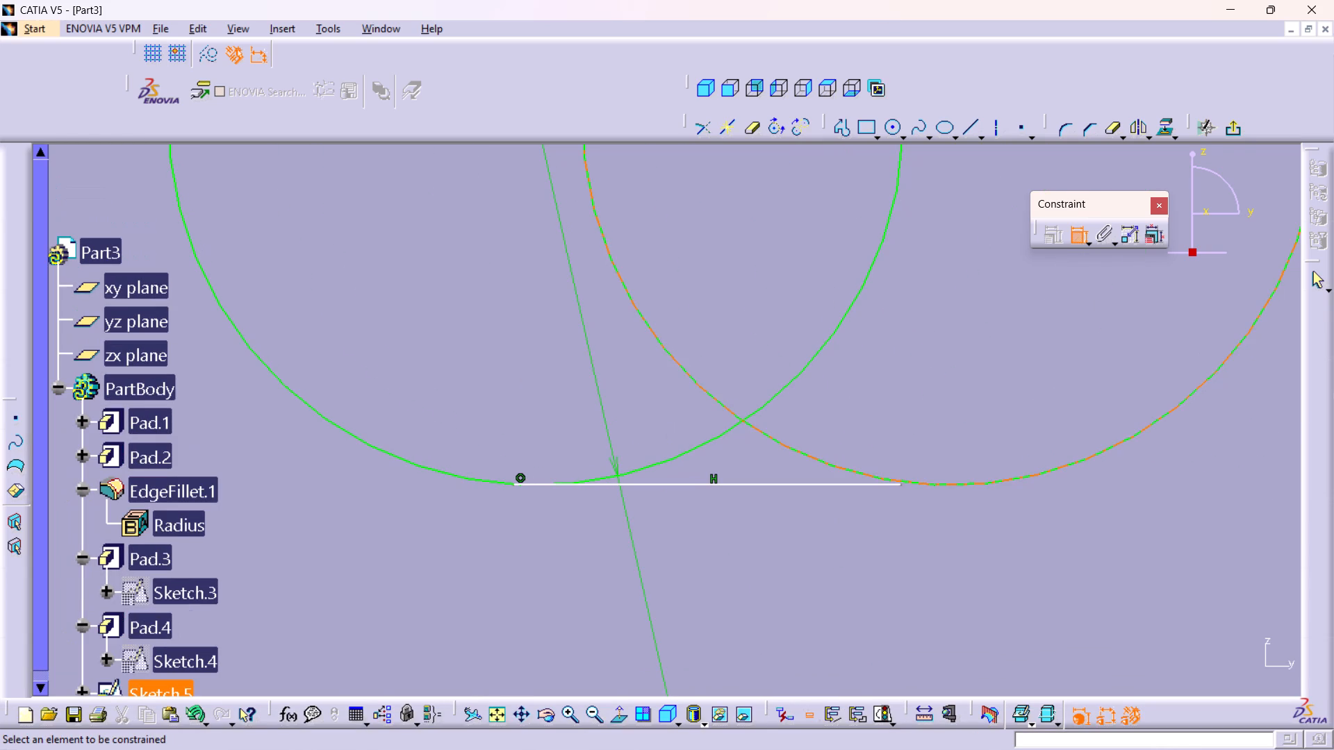
middle_click_drag(875, 474, 864, 381)
right_click(875, 473)
middle_click_drag(1060, 422, 795, 417)
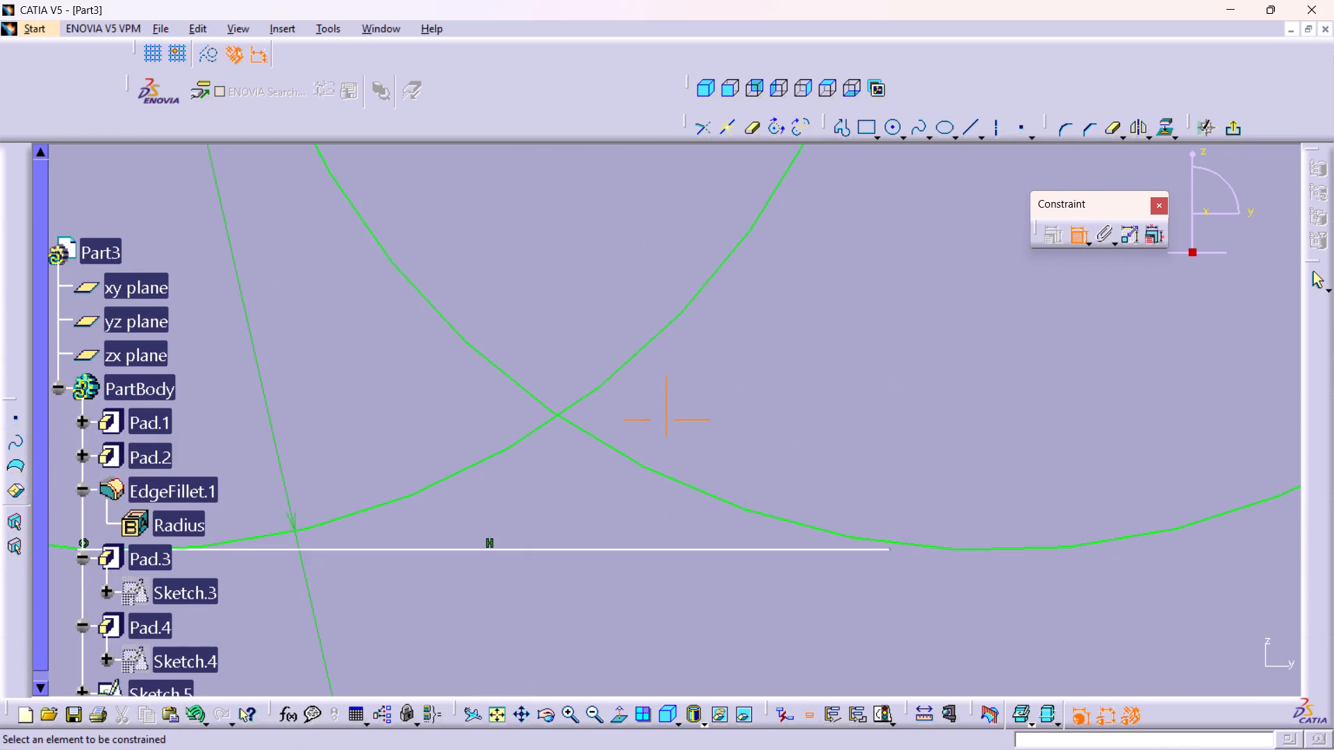
left_click(889, 548)
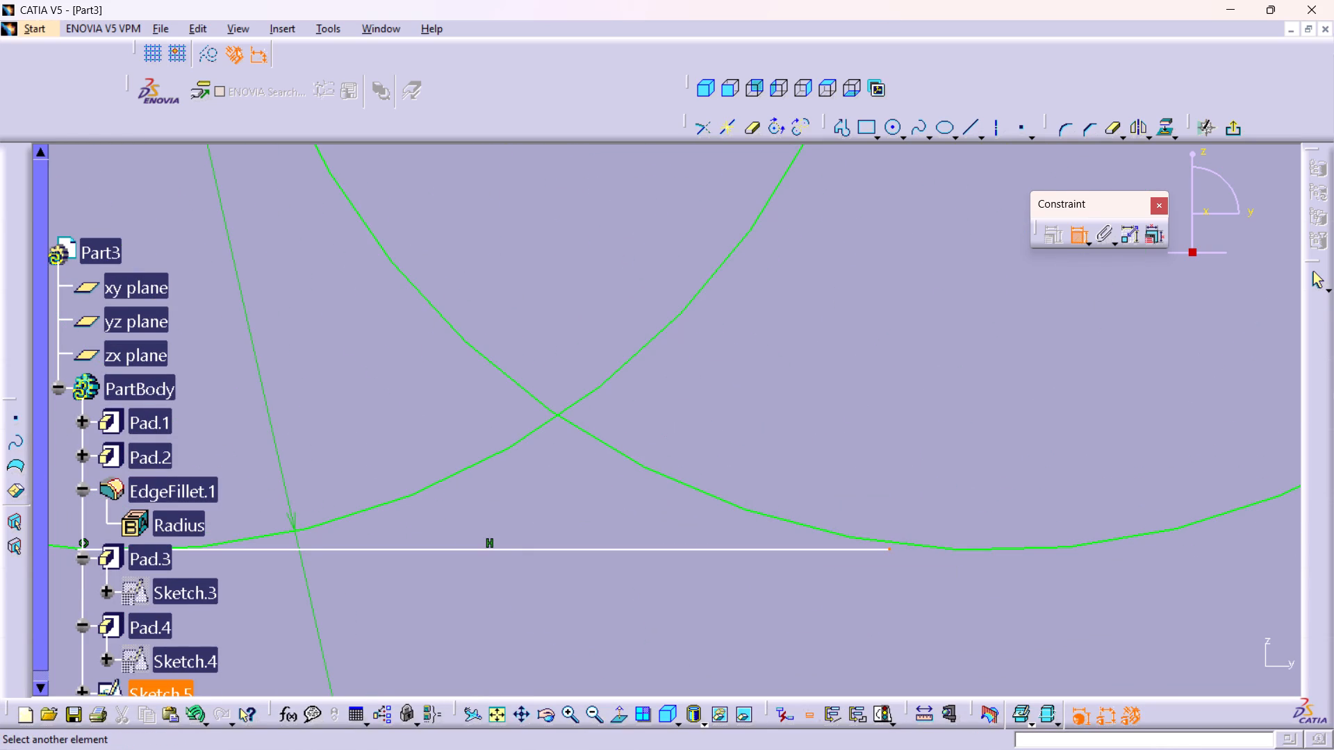
left_click(921, 544)
right_click(966, 572)
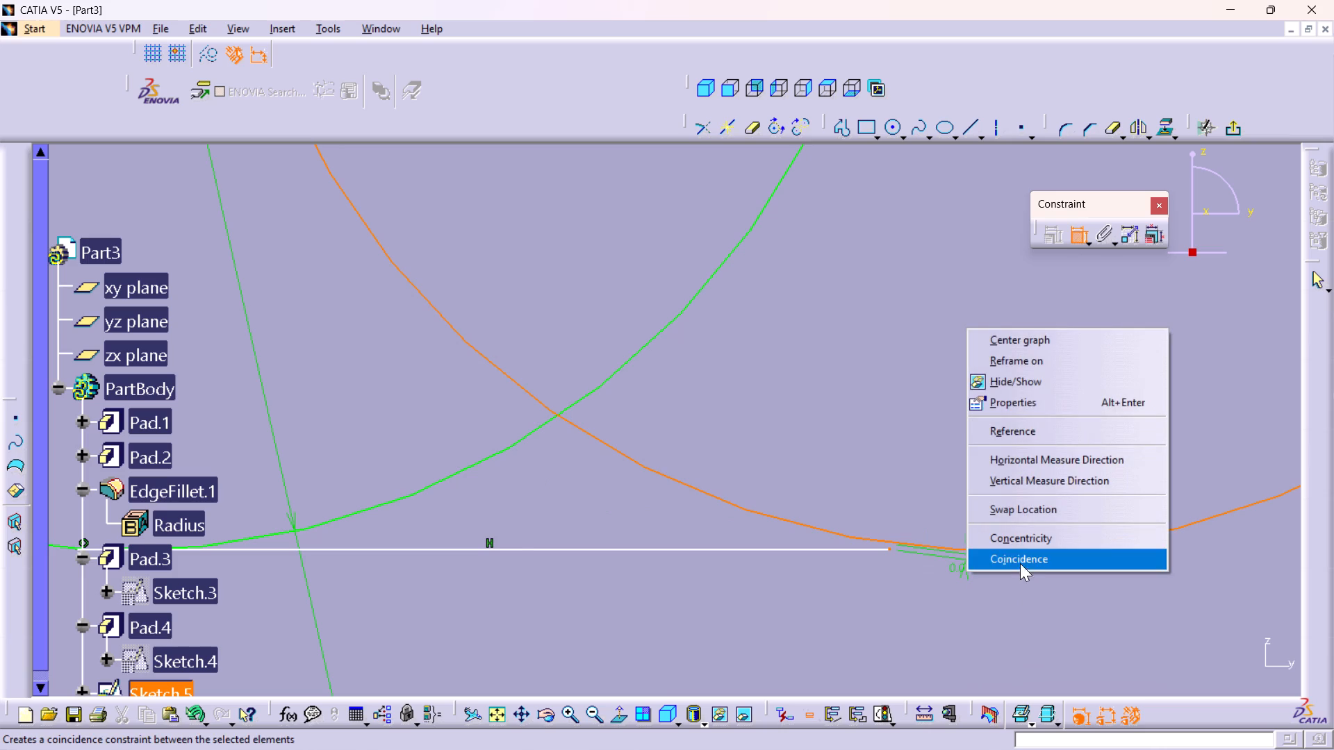
left_click(1020, 563)
Make the lower horizontal line tangent to the second circle.
left_click(850, 551)
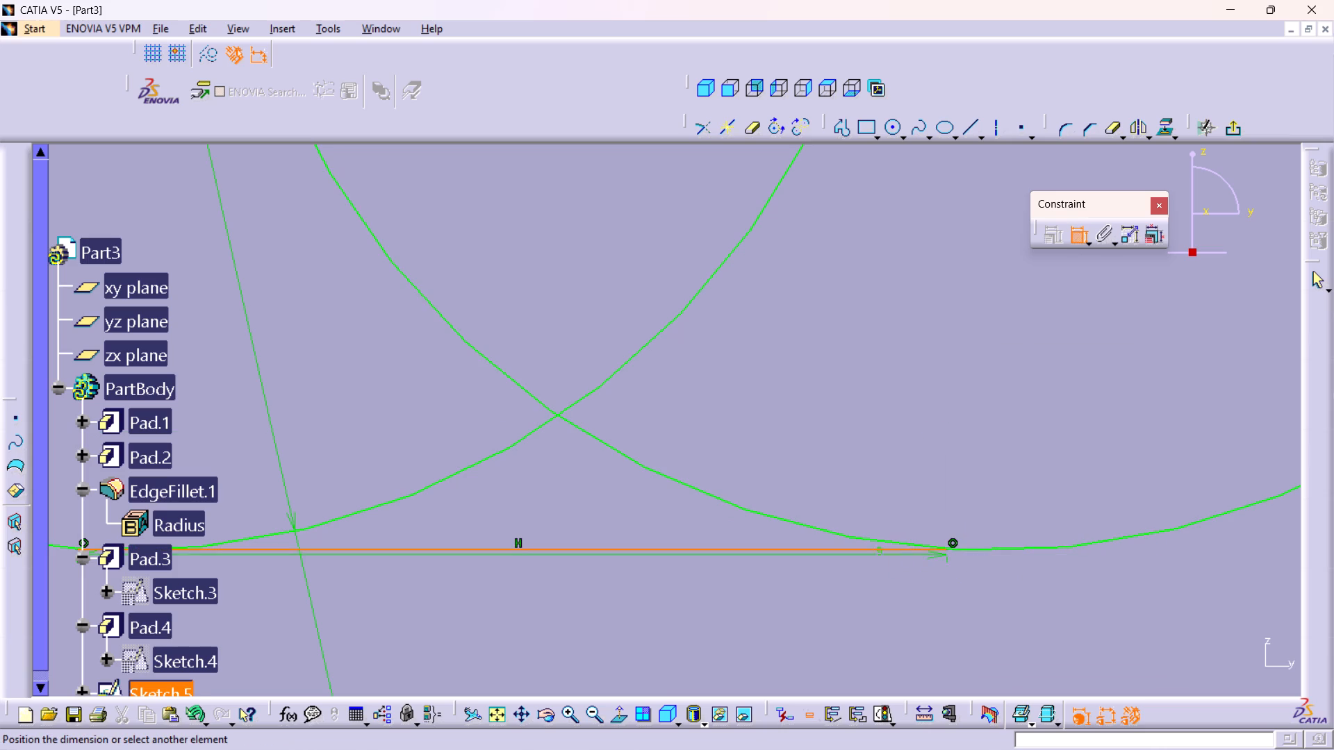
left_click(1019, 547)
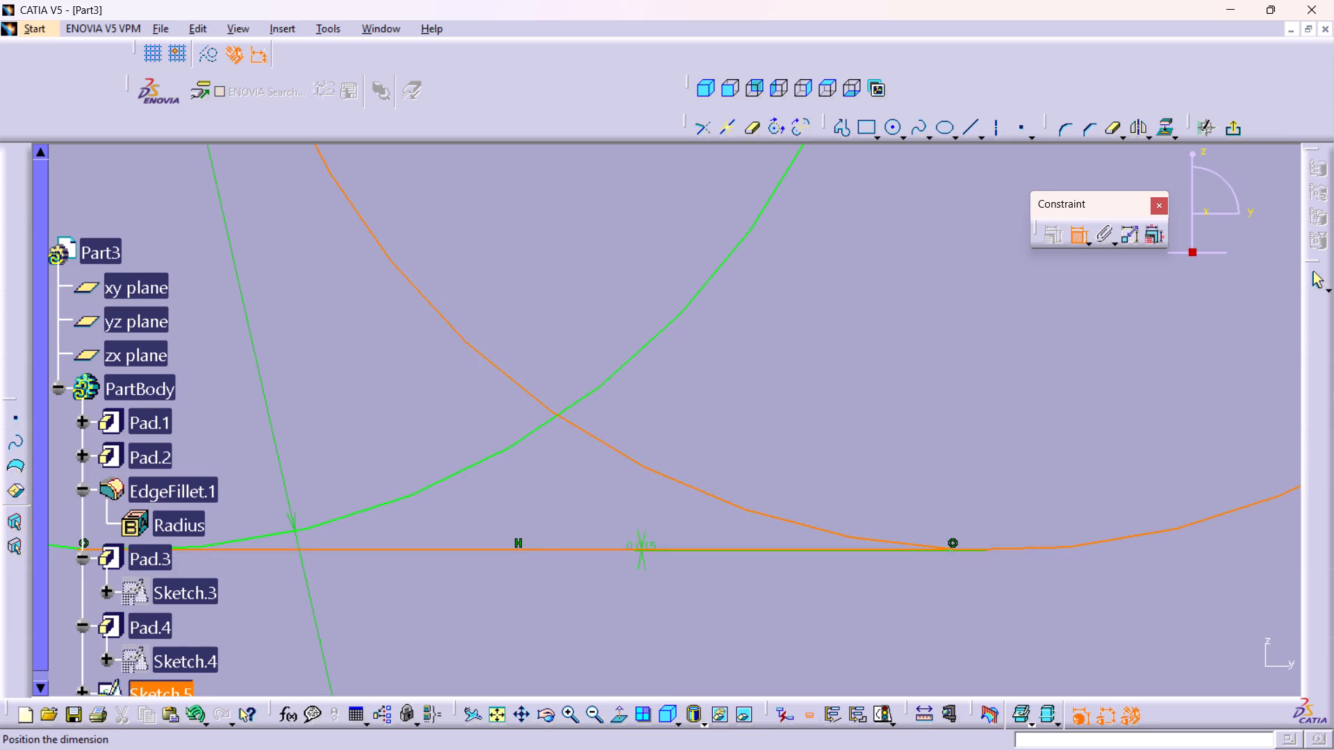
right_click(1024, 586)
left_click(1058, 573)
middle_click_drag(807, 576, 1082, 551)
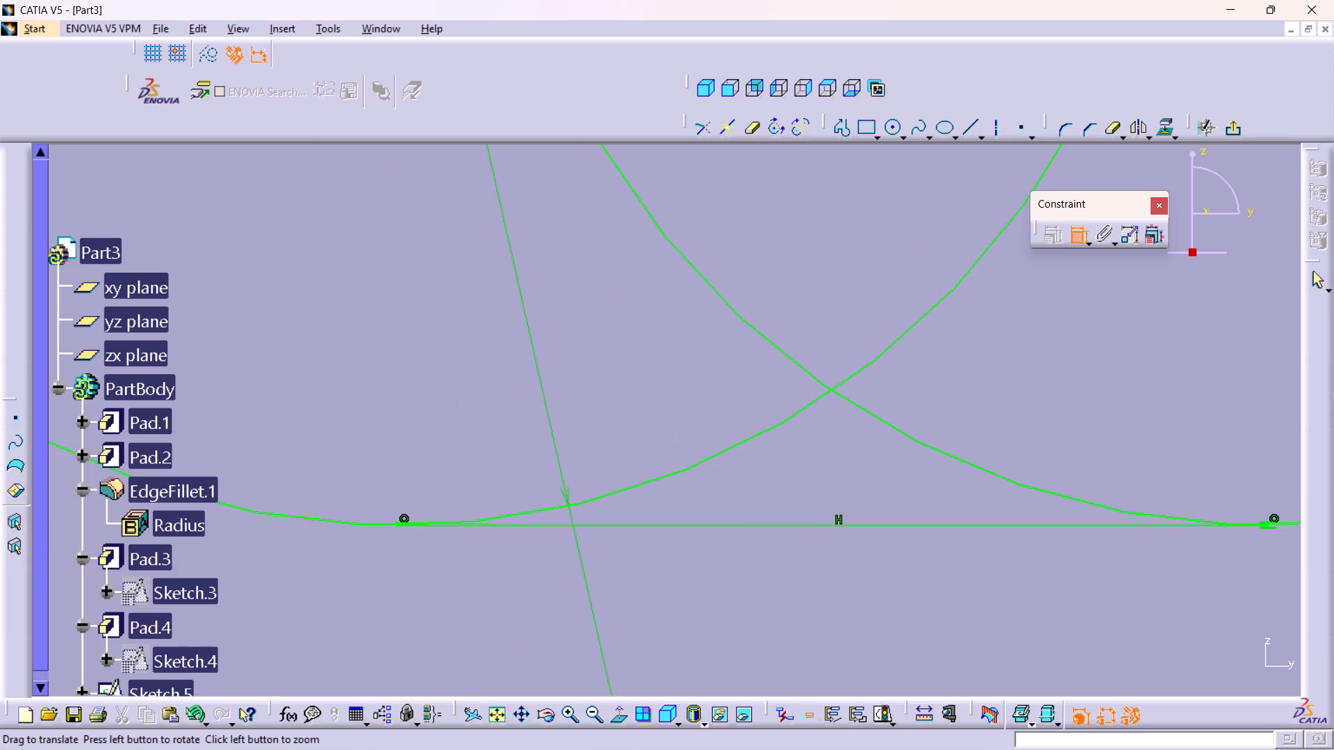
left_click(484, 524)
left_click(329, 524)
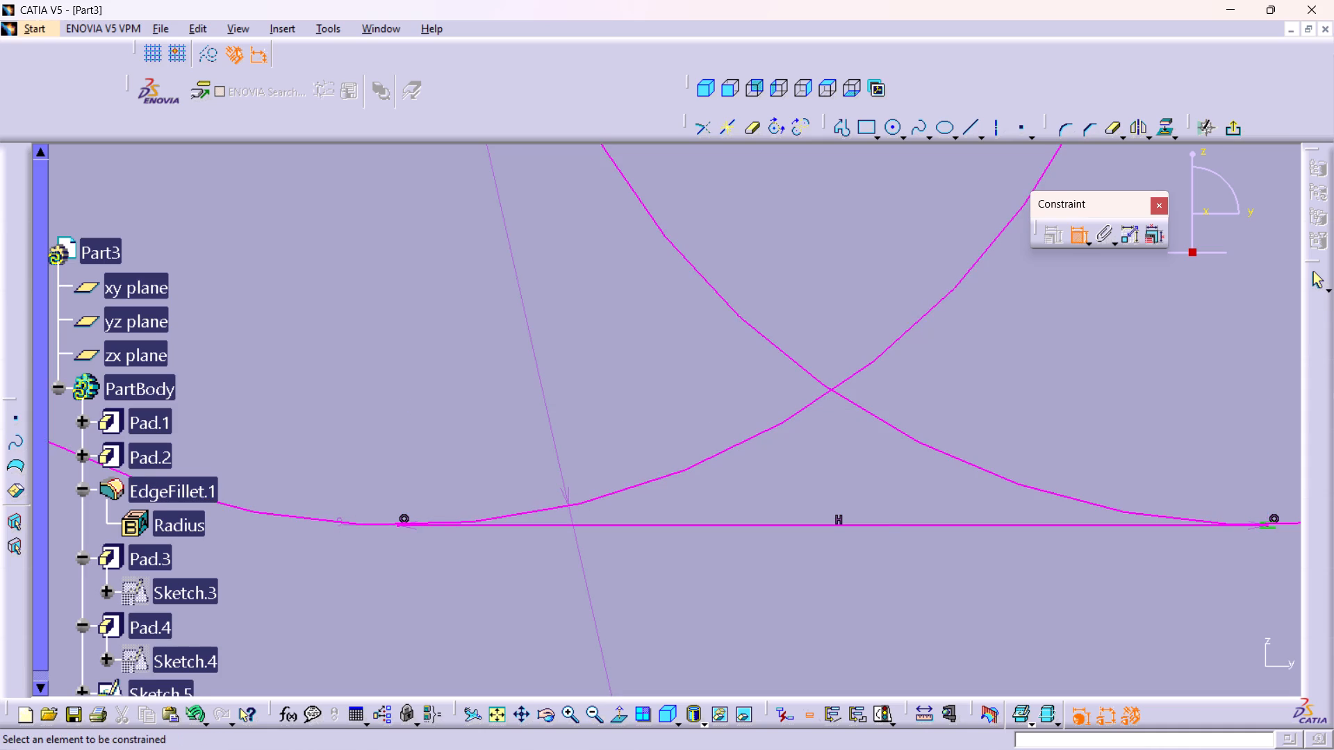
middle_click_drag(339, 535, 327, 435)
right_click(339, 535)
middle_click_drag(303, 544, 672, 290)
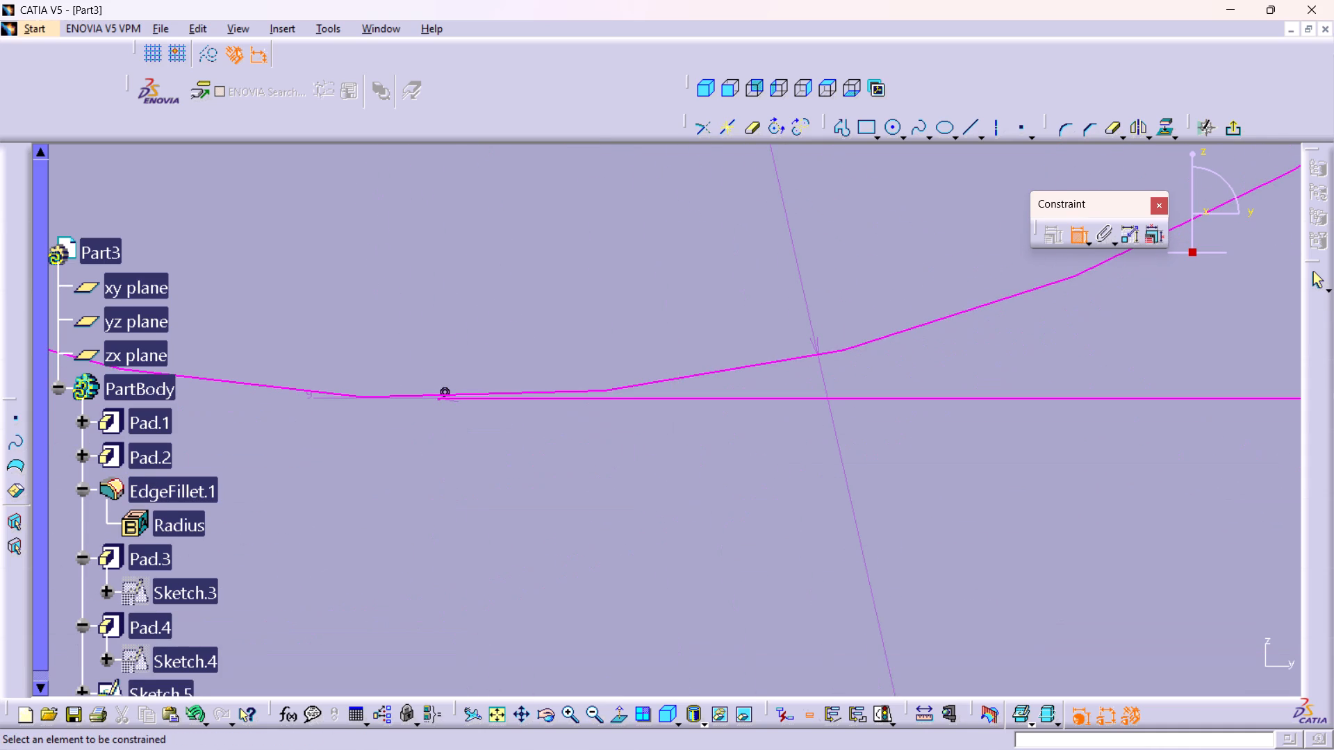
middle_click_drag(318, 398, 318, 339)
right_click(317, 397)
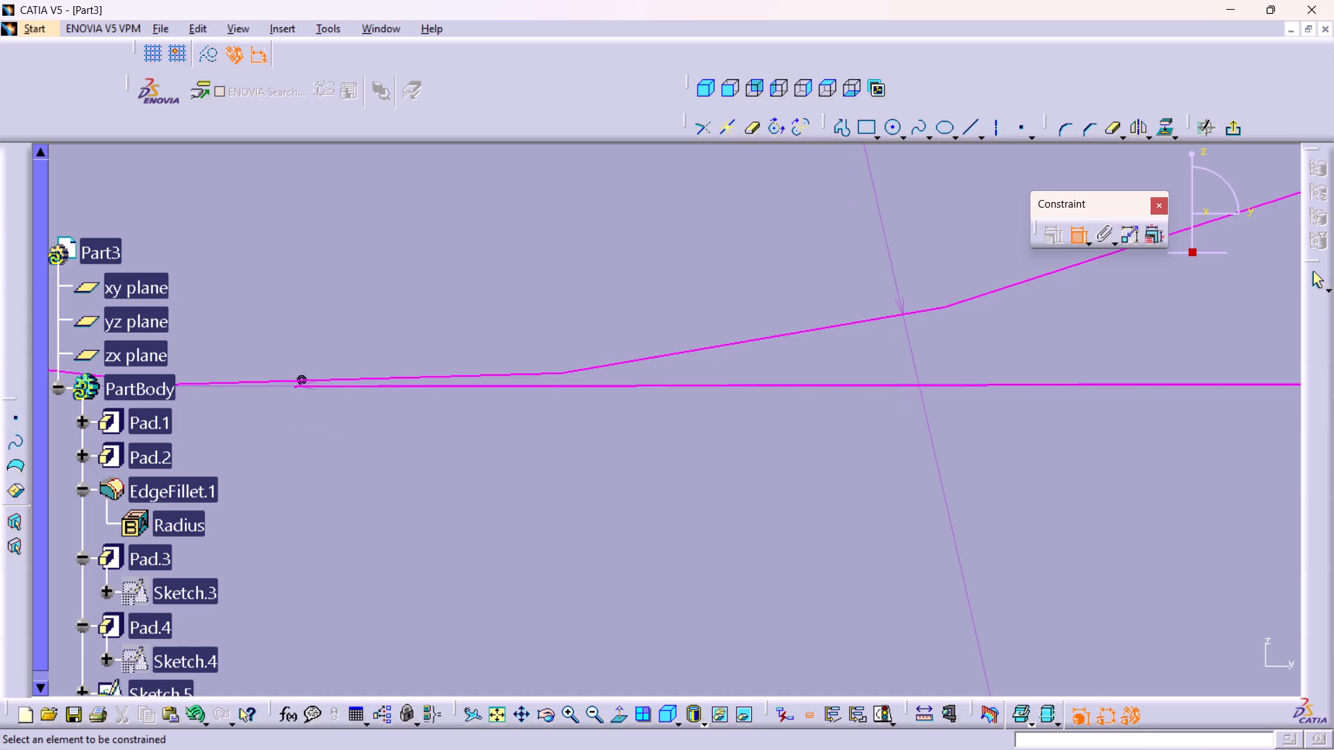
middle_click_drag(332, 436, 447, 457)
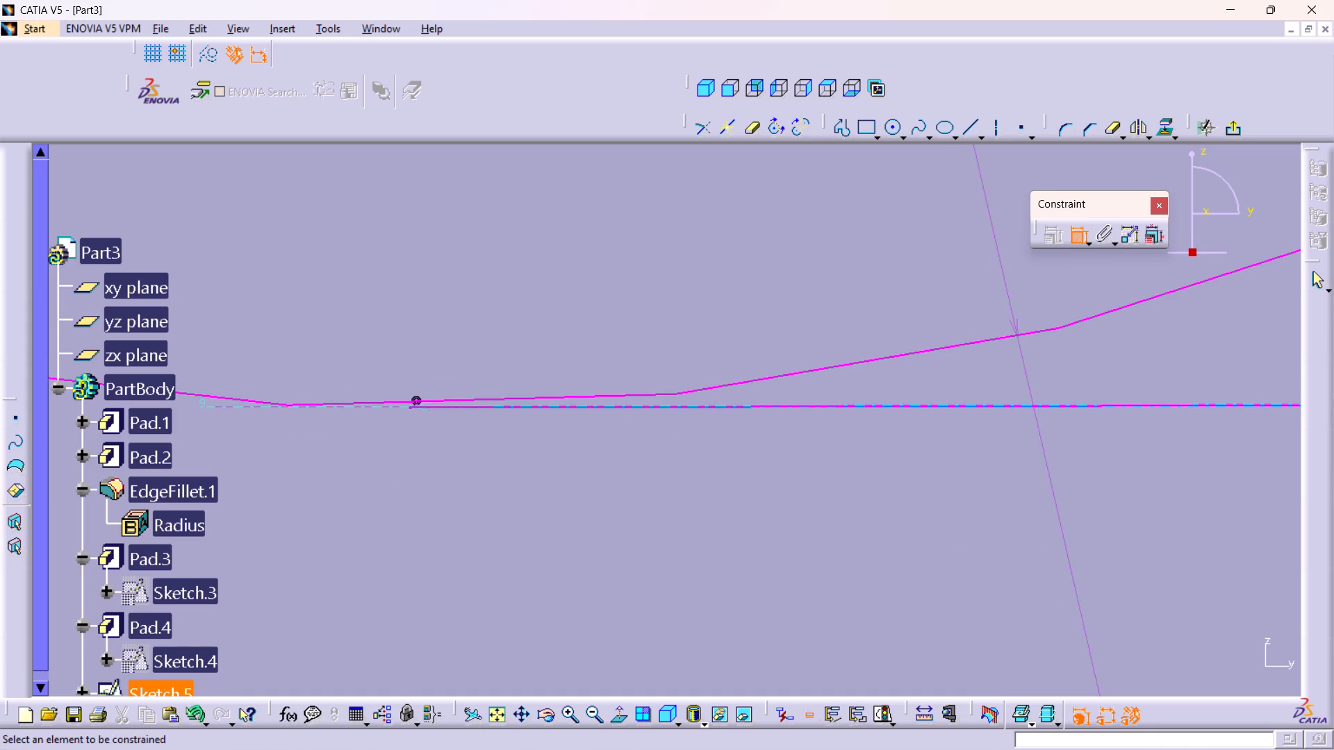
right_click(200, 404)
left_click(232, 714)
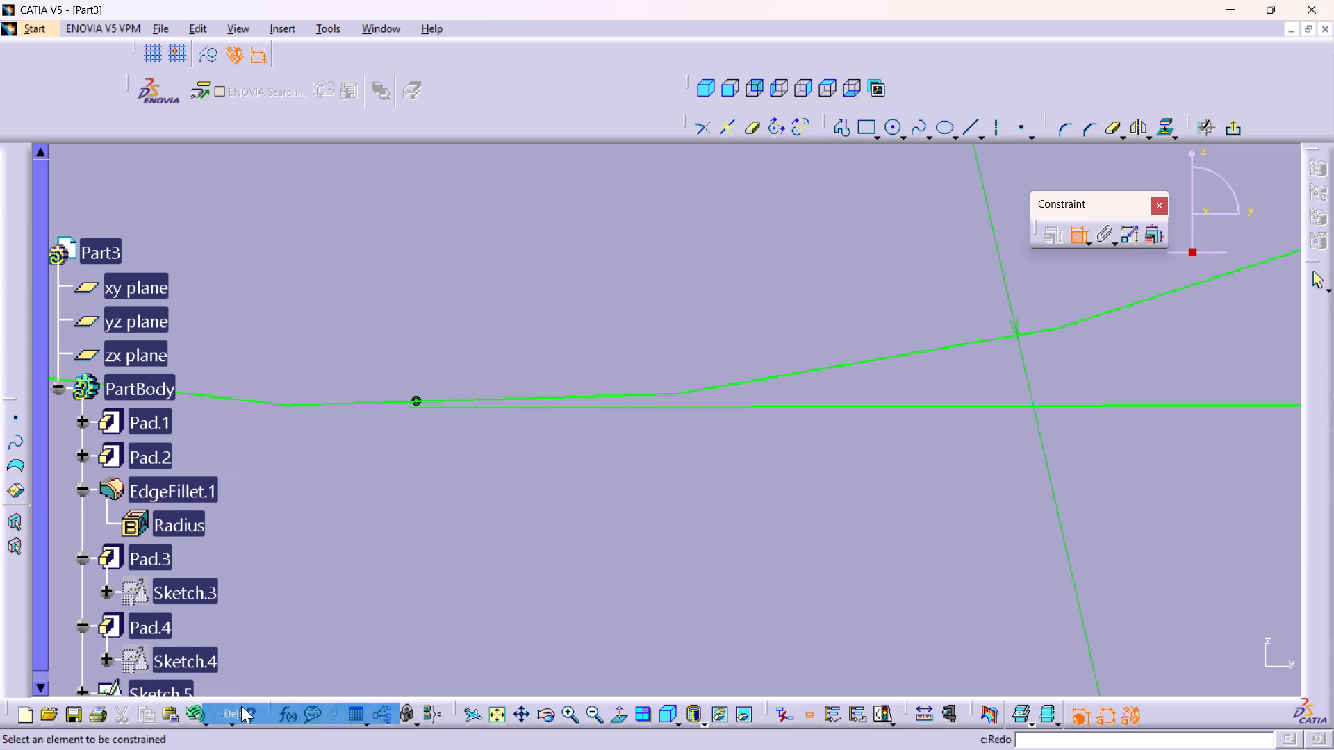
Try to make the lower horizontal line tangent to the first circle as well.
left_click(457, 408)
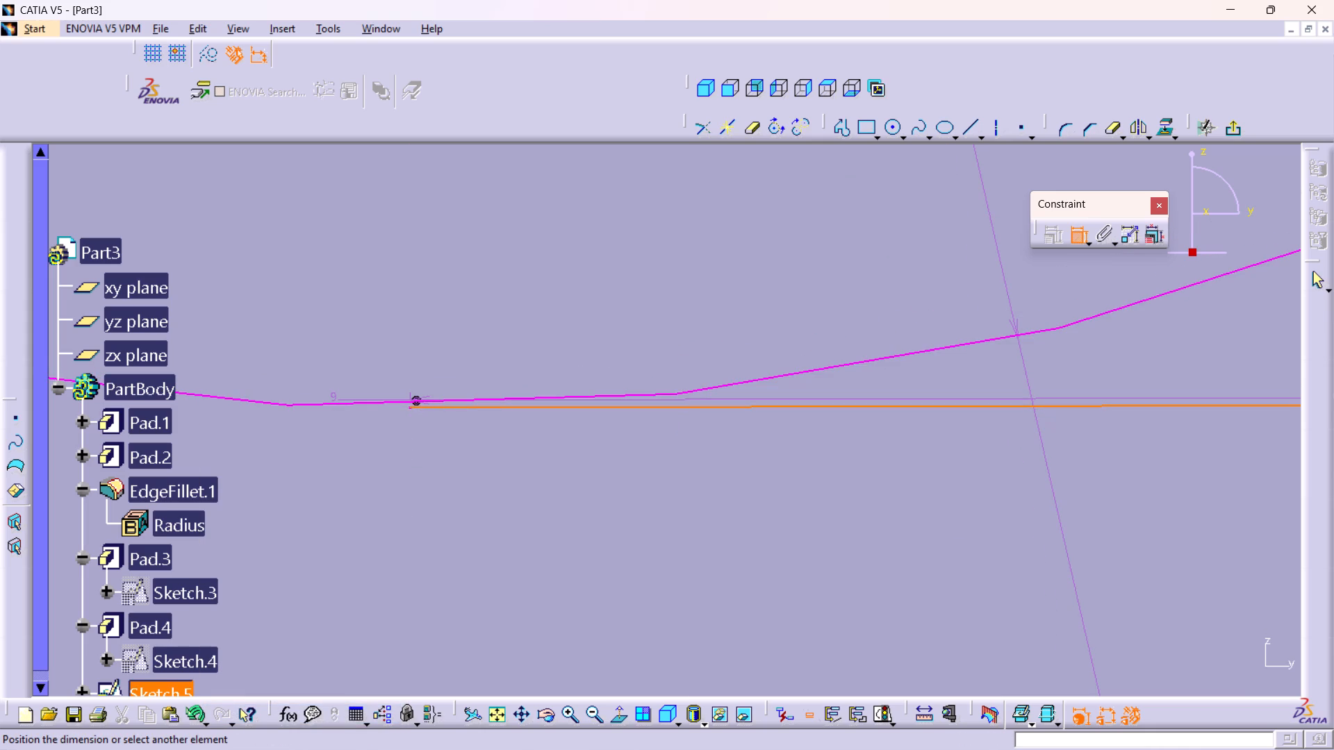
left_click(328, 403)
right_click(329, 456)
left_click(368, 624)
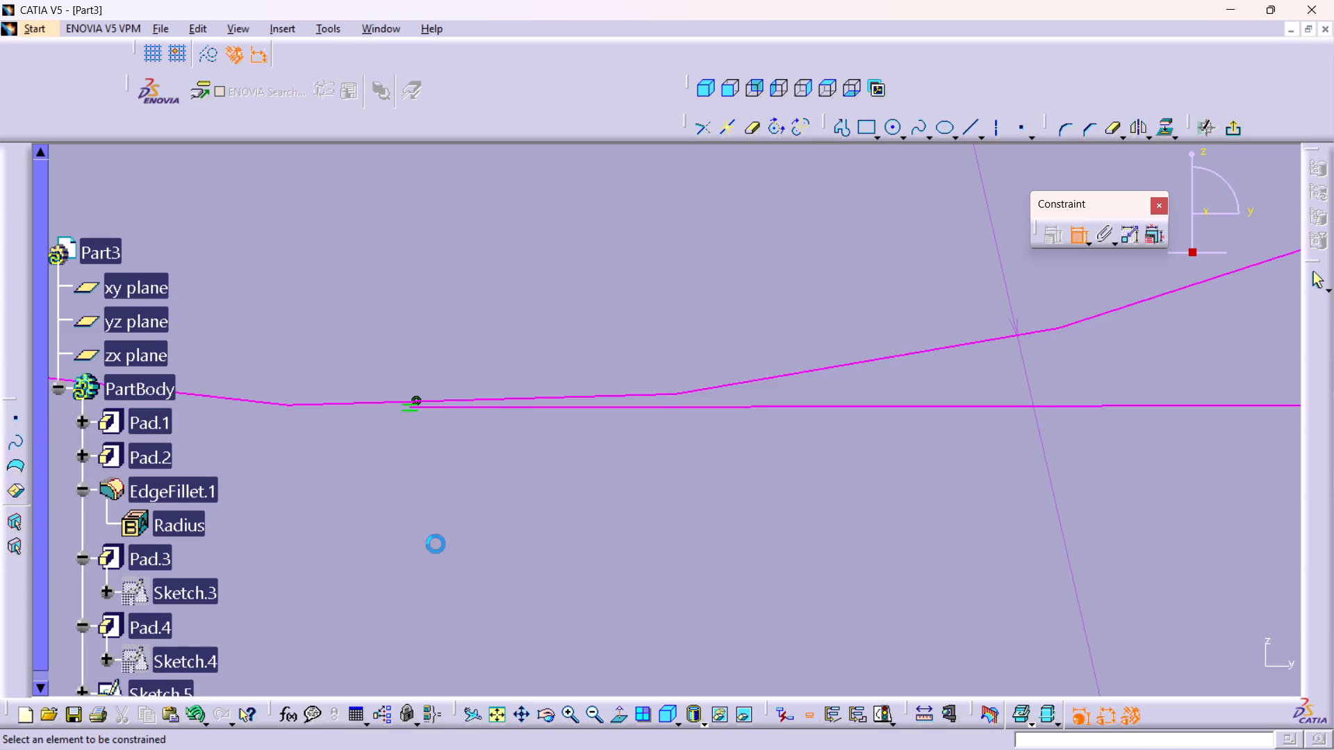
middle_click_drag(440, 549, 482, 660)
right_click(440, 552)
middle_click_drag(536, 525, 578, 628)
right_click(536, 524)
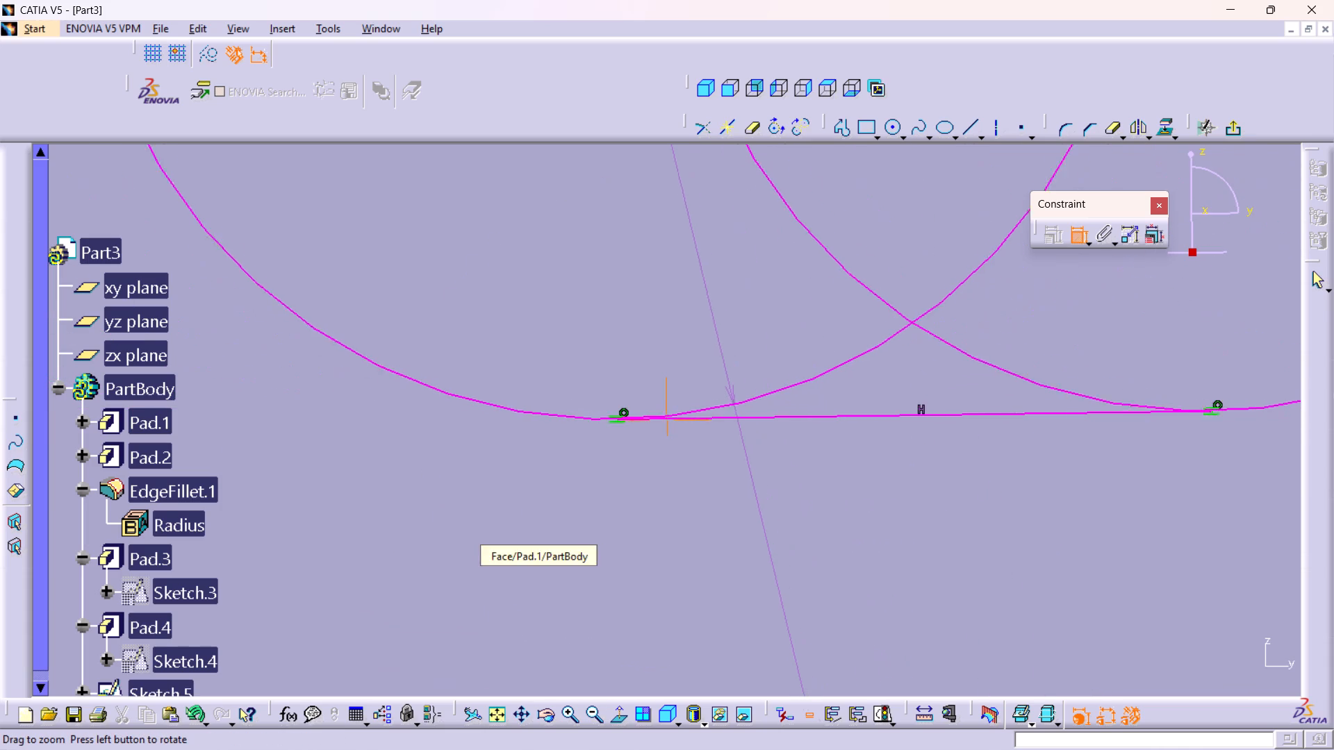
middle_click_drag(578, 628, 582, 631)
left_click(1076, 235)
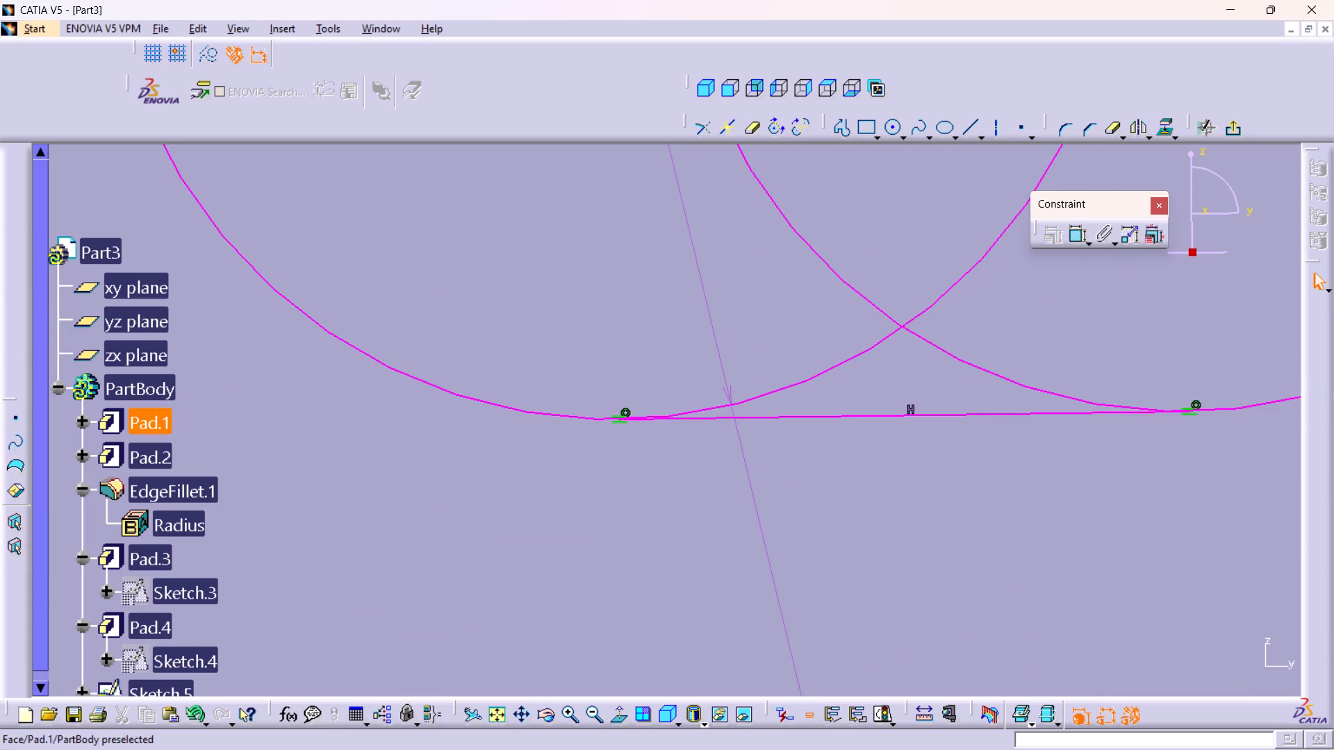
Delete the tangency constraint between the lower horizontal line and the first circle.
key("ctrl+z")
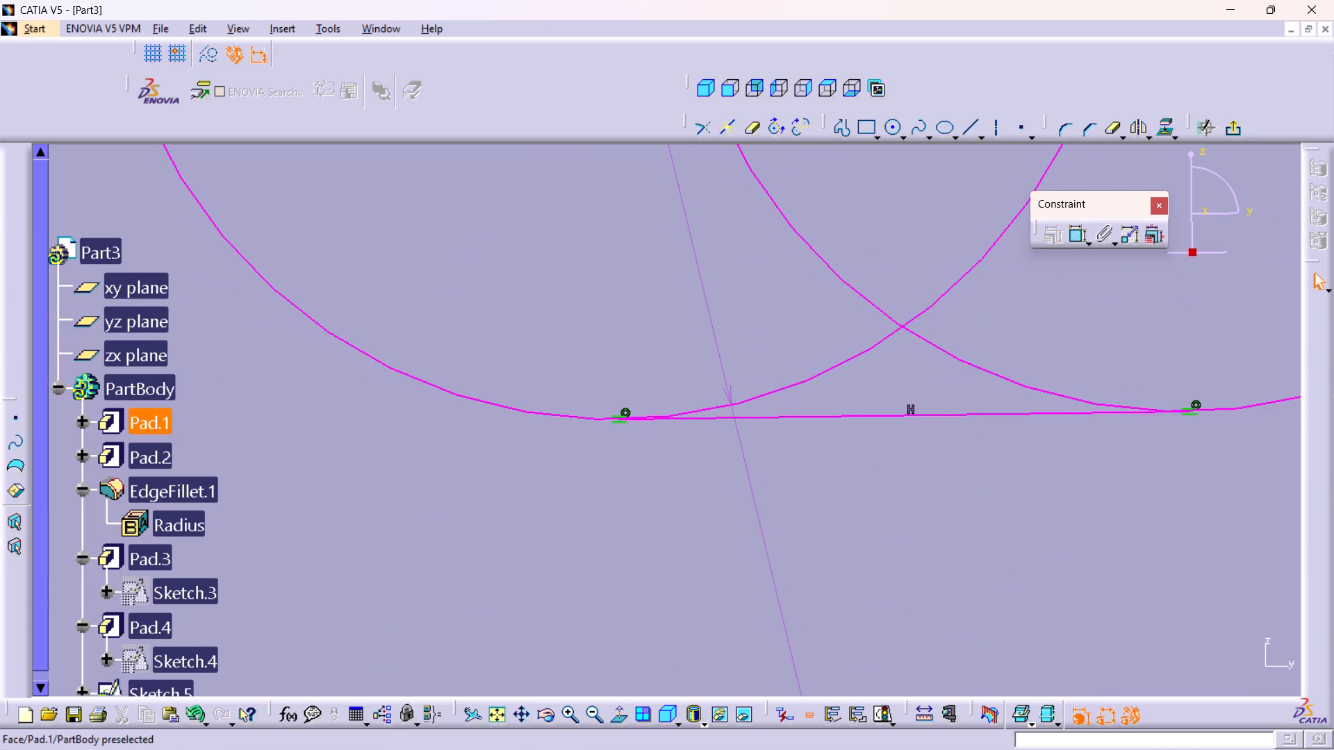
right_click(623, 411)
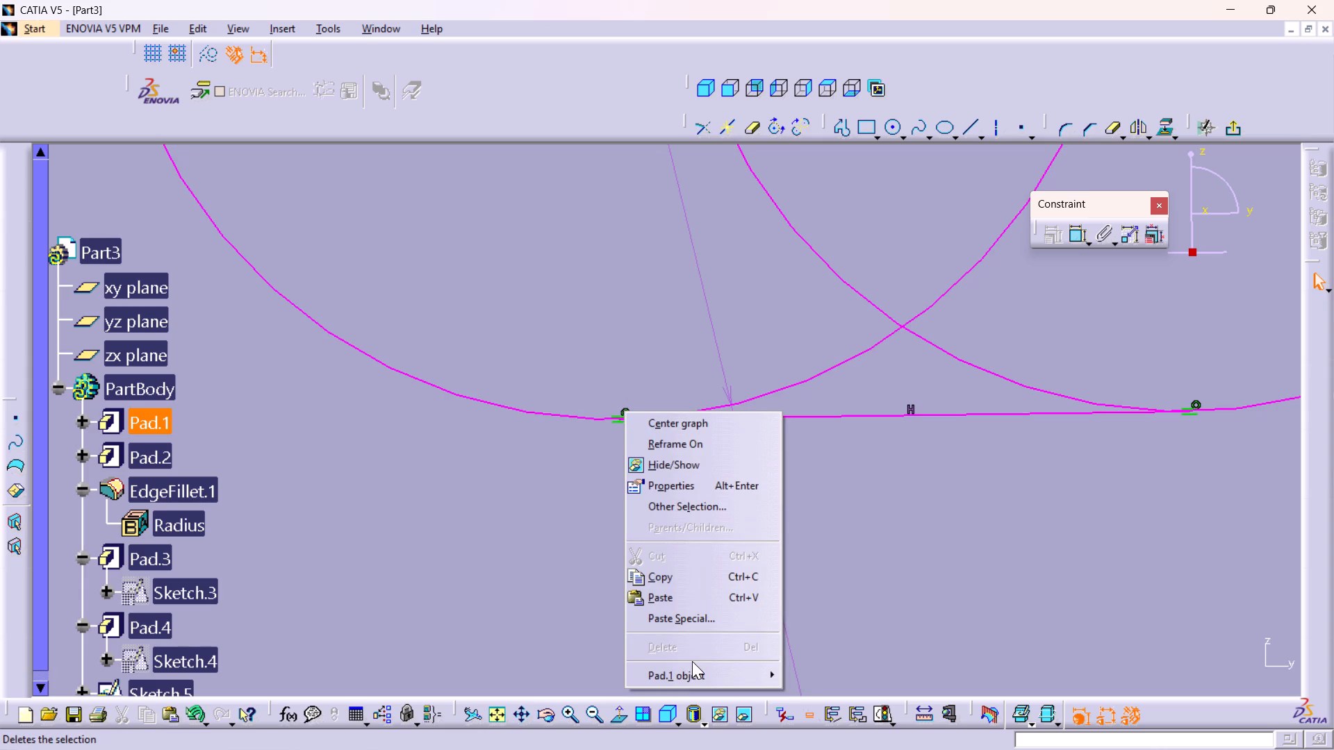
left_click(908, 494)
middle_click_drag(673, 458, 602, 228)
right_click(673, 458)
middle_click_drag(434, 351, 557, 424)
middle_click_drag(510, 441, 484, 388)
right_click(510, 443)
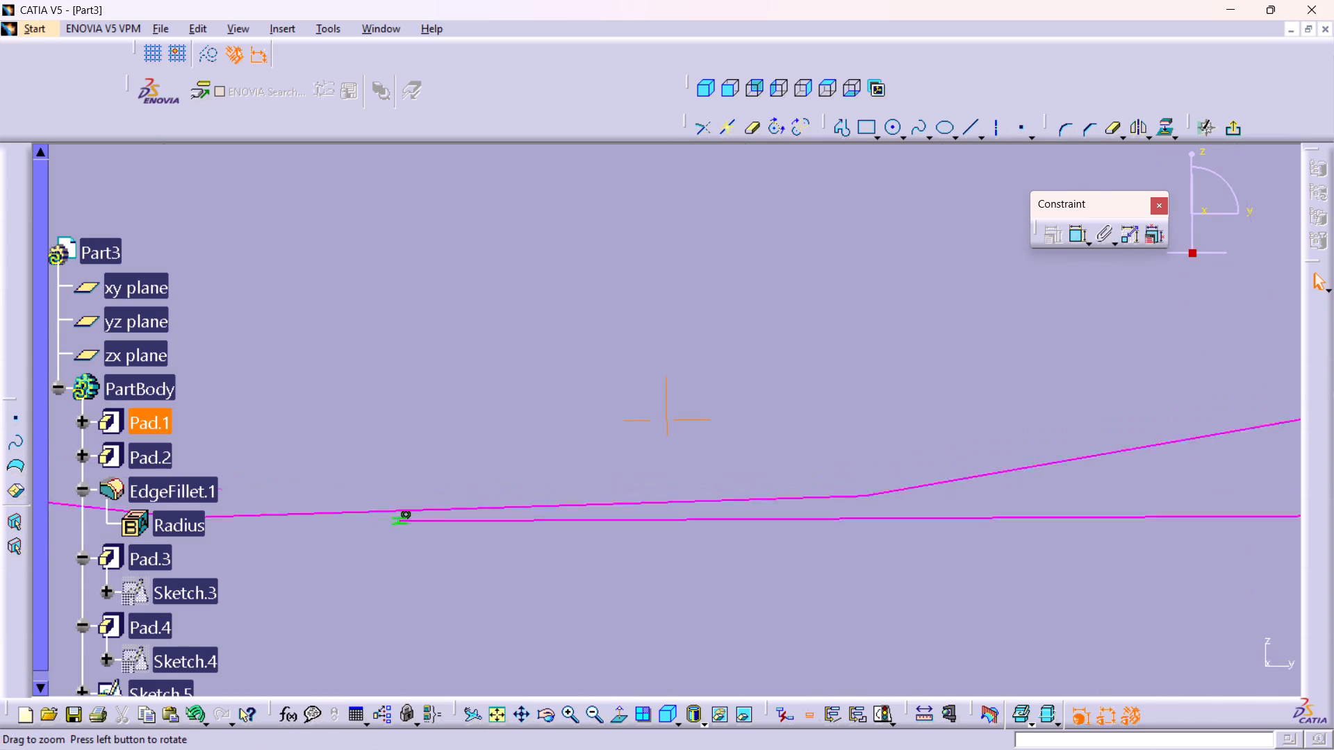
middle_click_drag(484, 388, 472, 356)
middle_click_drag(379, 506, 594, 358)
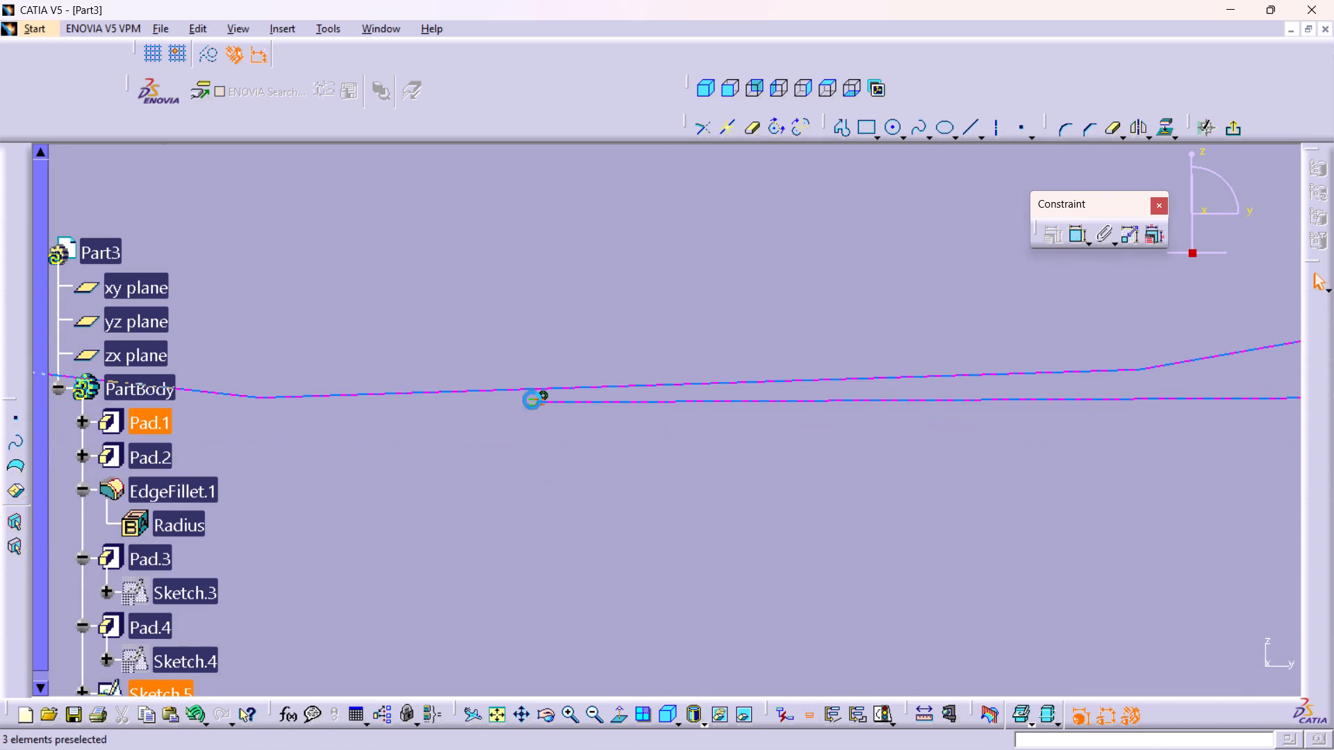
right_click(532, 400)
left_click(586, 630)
Trim away the inner arcs where the two circles overlap, using Quick Trim.
middle_click_drag(665, 522, 766, 640)
right_click(665, 522)
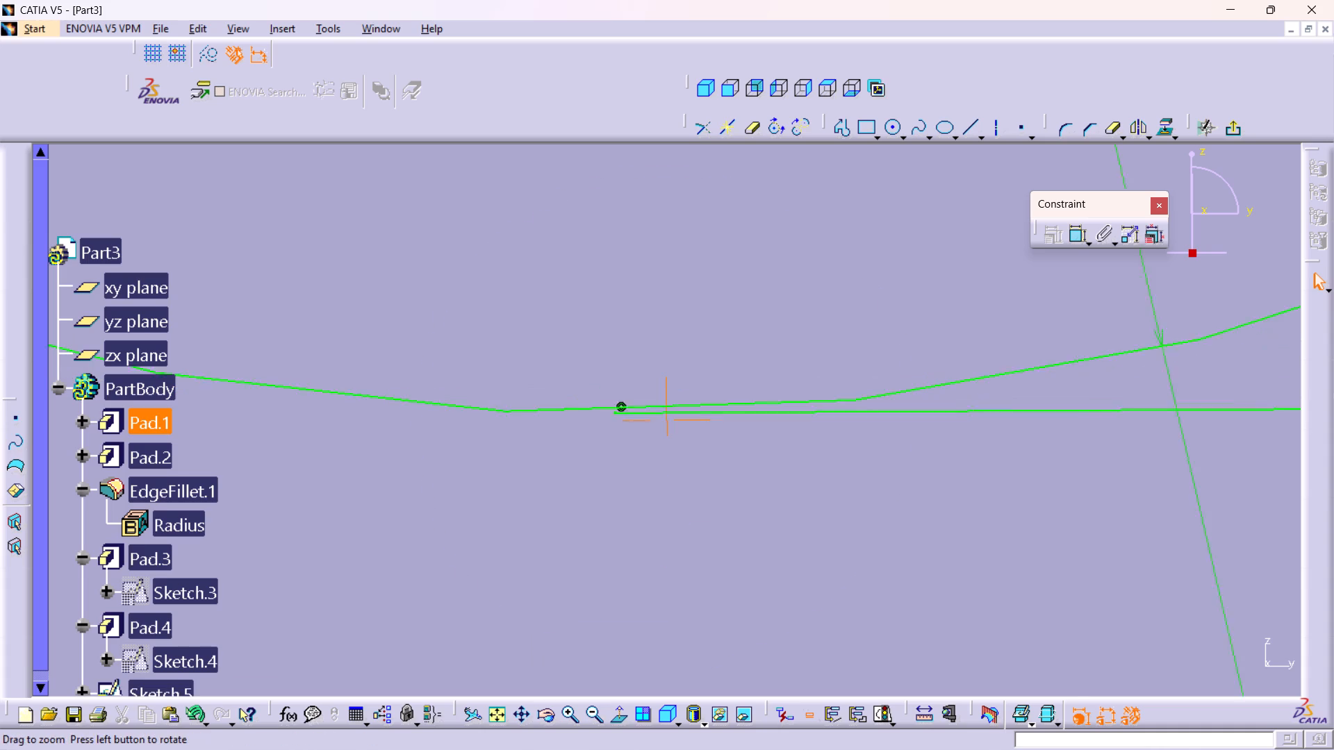
middle_click_drag(766, 640, 827, 744)
middle_click_drag(813, 490, 855, 678)
right_click(813, 490)
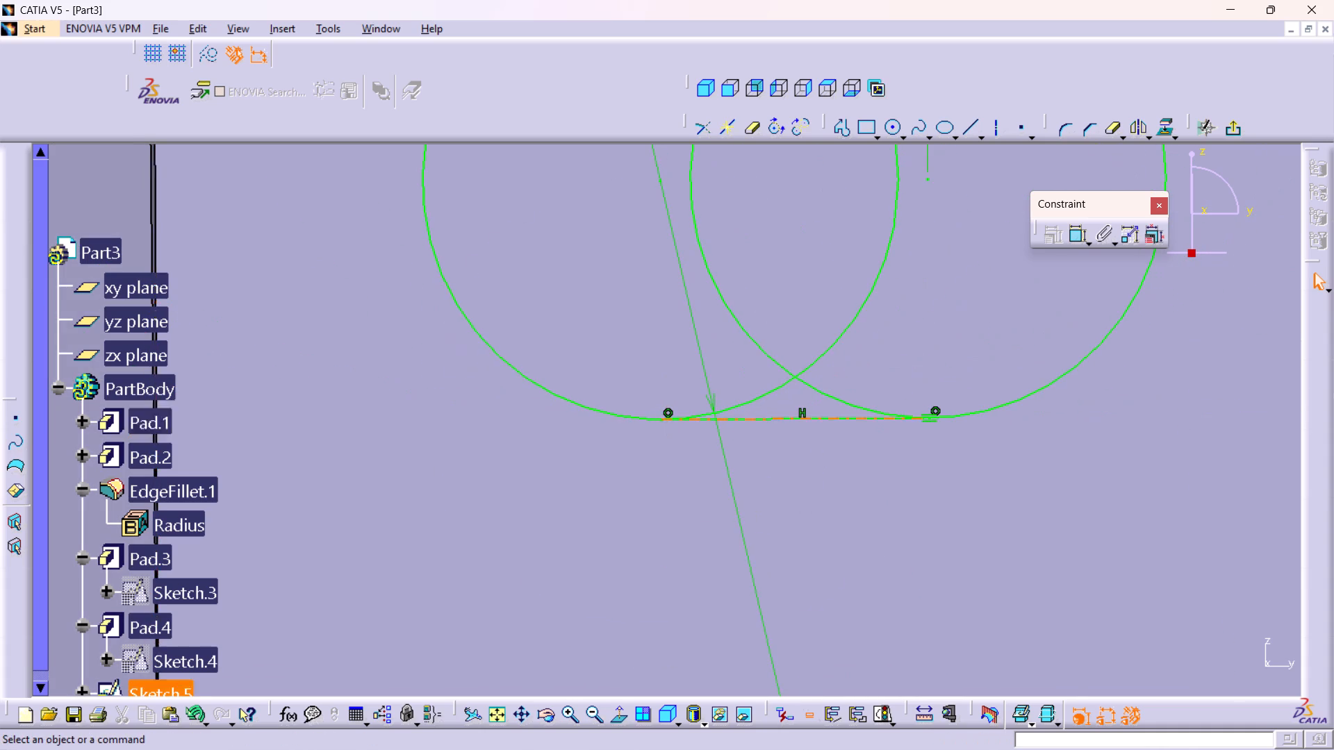
middle_click_drag(921, 387, 905, 506)
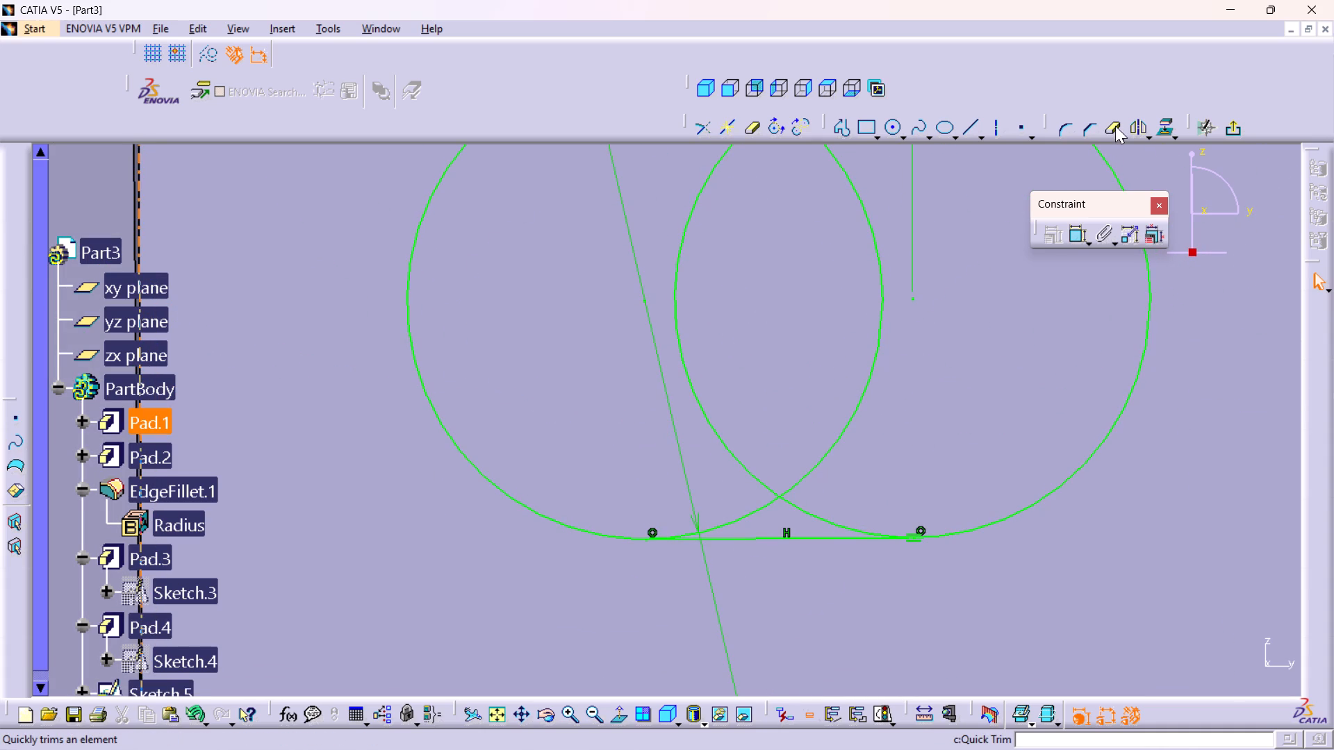
left_click_drag(1110, 126, 1115, 133)
left_click(1115, 133)
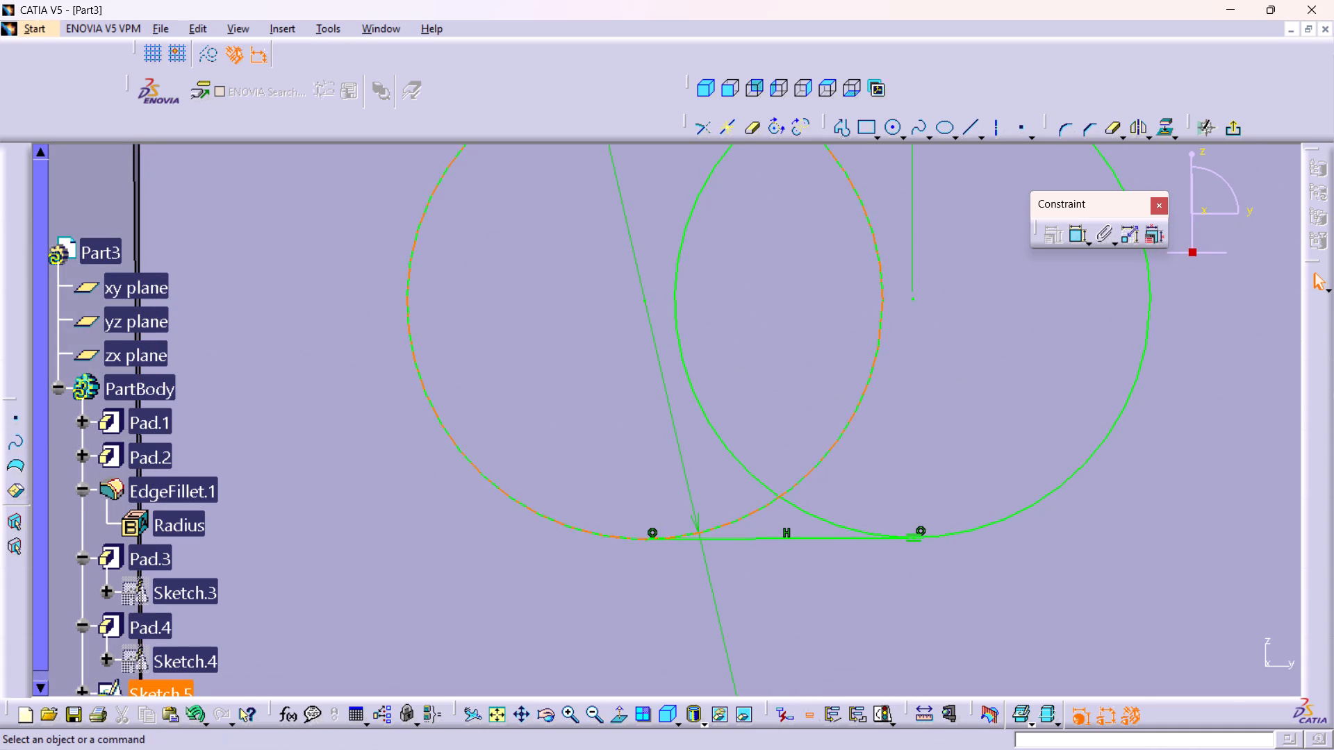
left_click(852, 410)
left_click(941, 261)
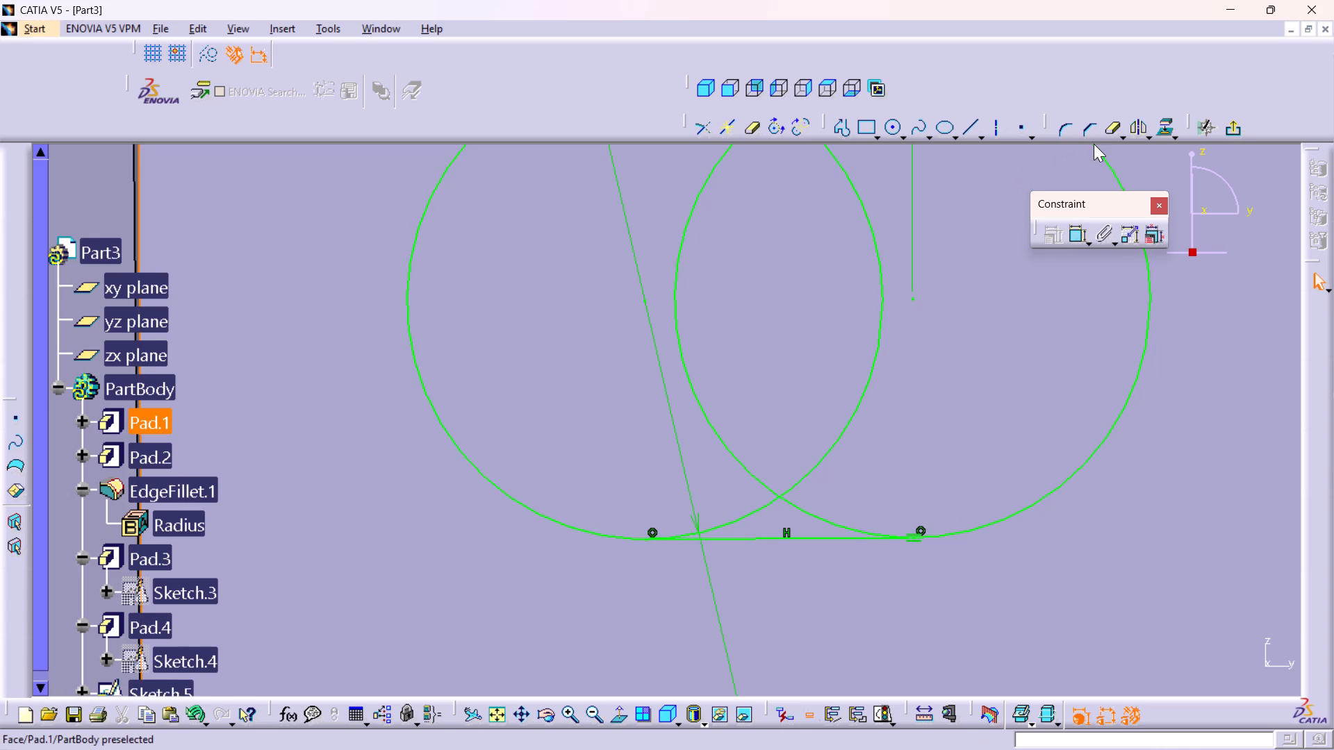
left_click(751, 130)
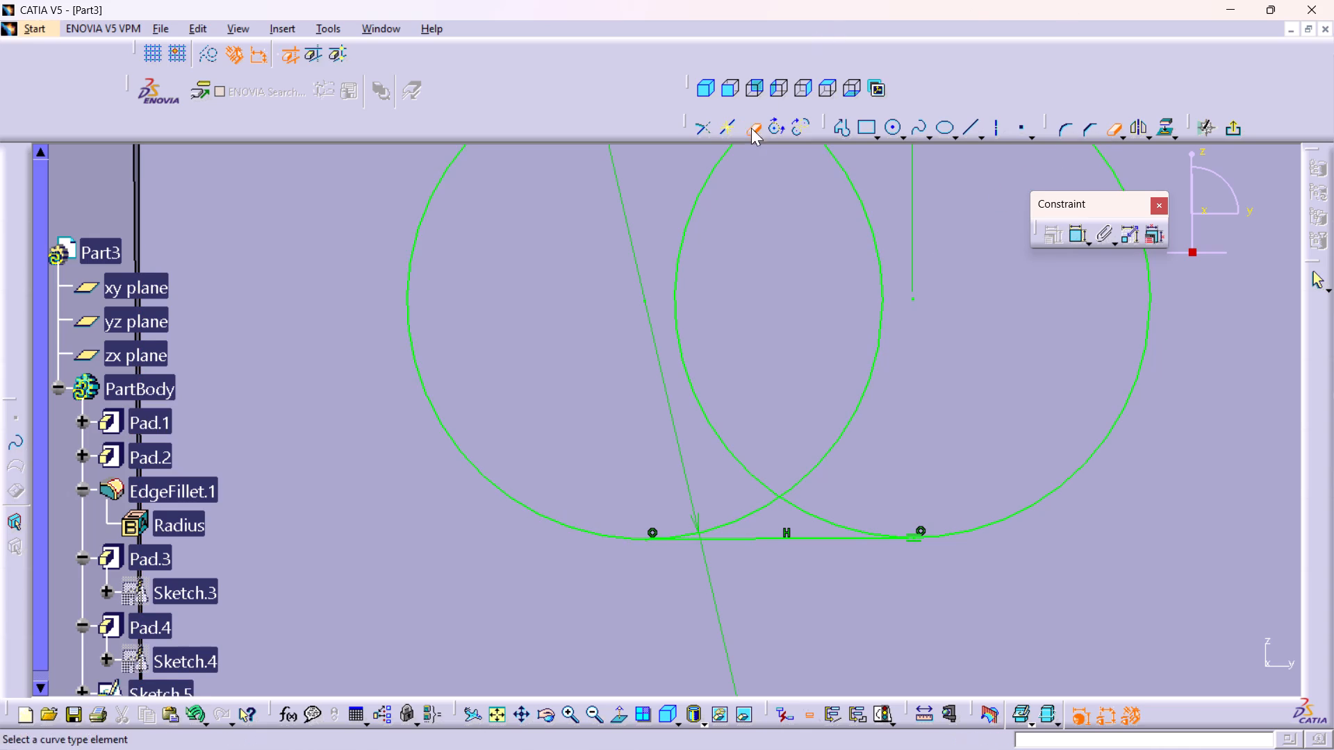
left_click(686, 240)
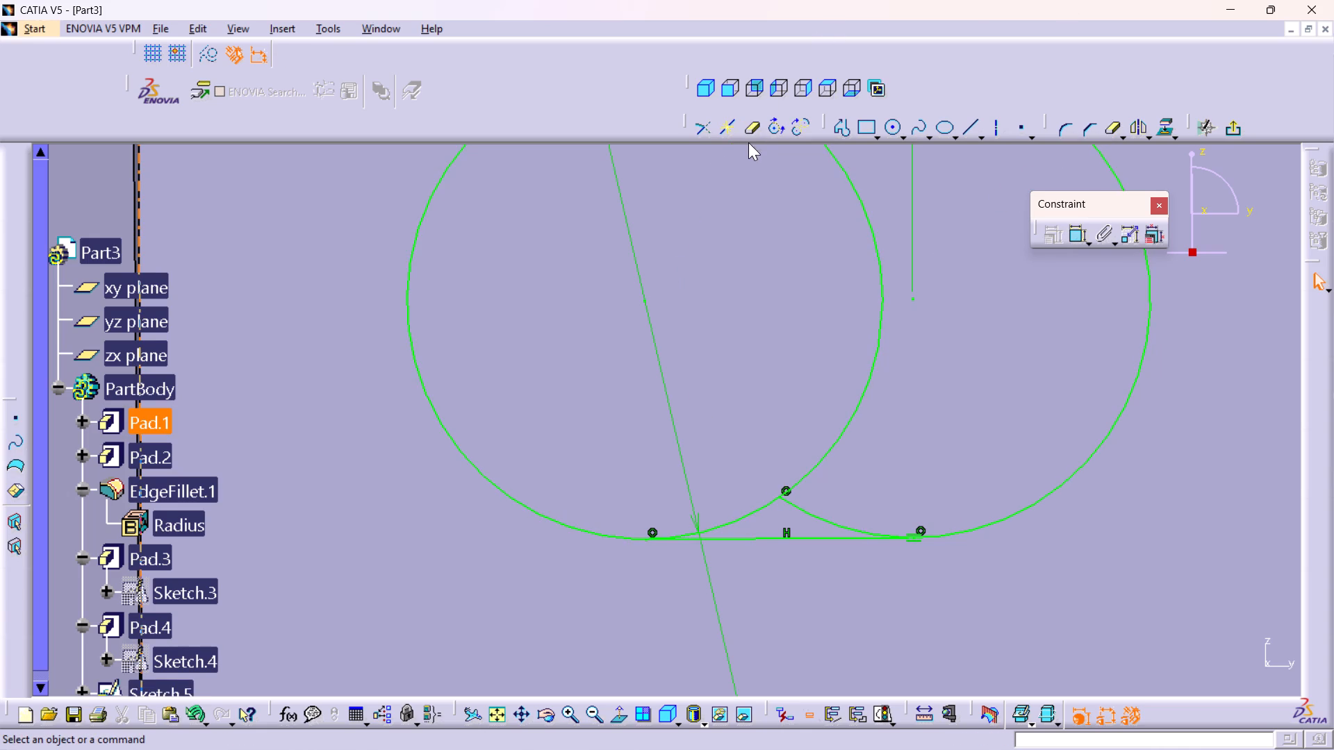
double_click(750, 125)
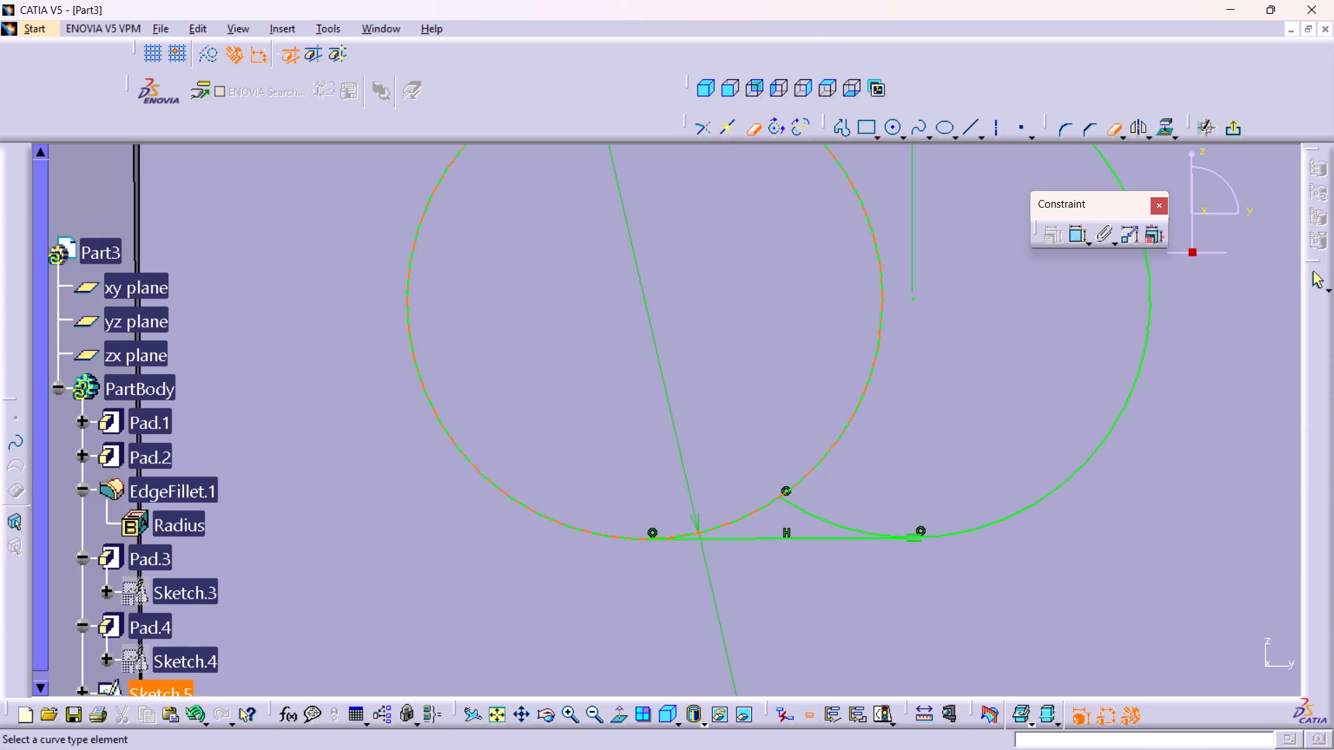
left_click(876, 360)
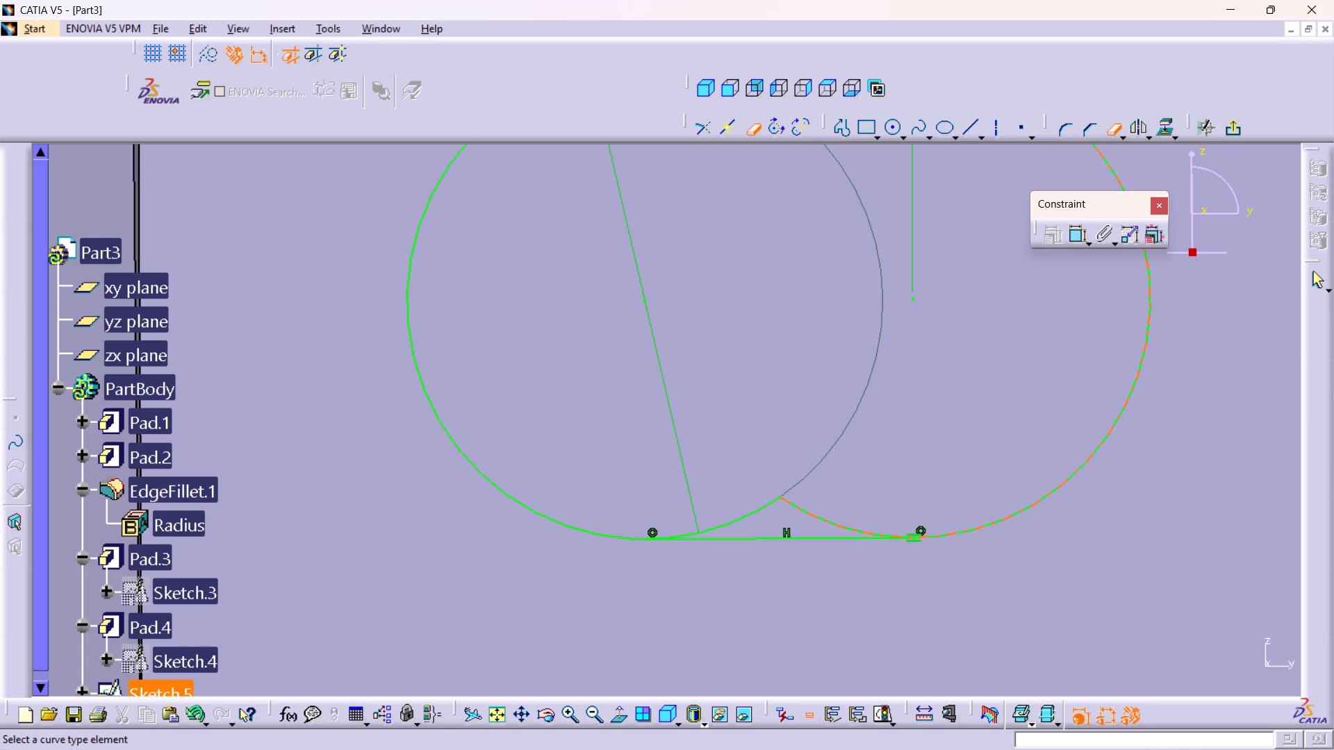
Trim the leftover arc pieces beside the lower and upper horizontal lines to leave a clean slot outline.
left_click(802, 509)
left_click(746, 516)
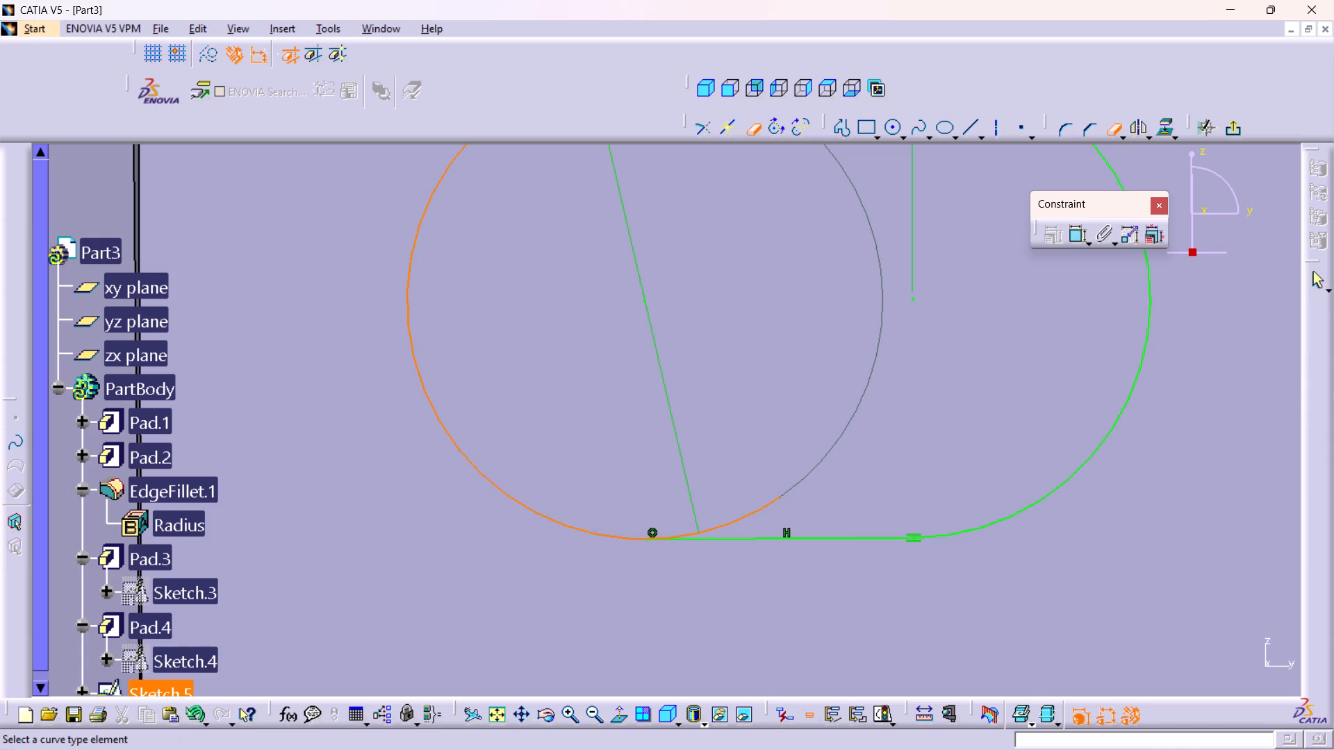
middle_click_drag(794, 341, 723, 593)
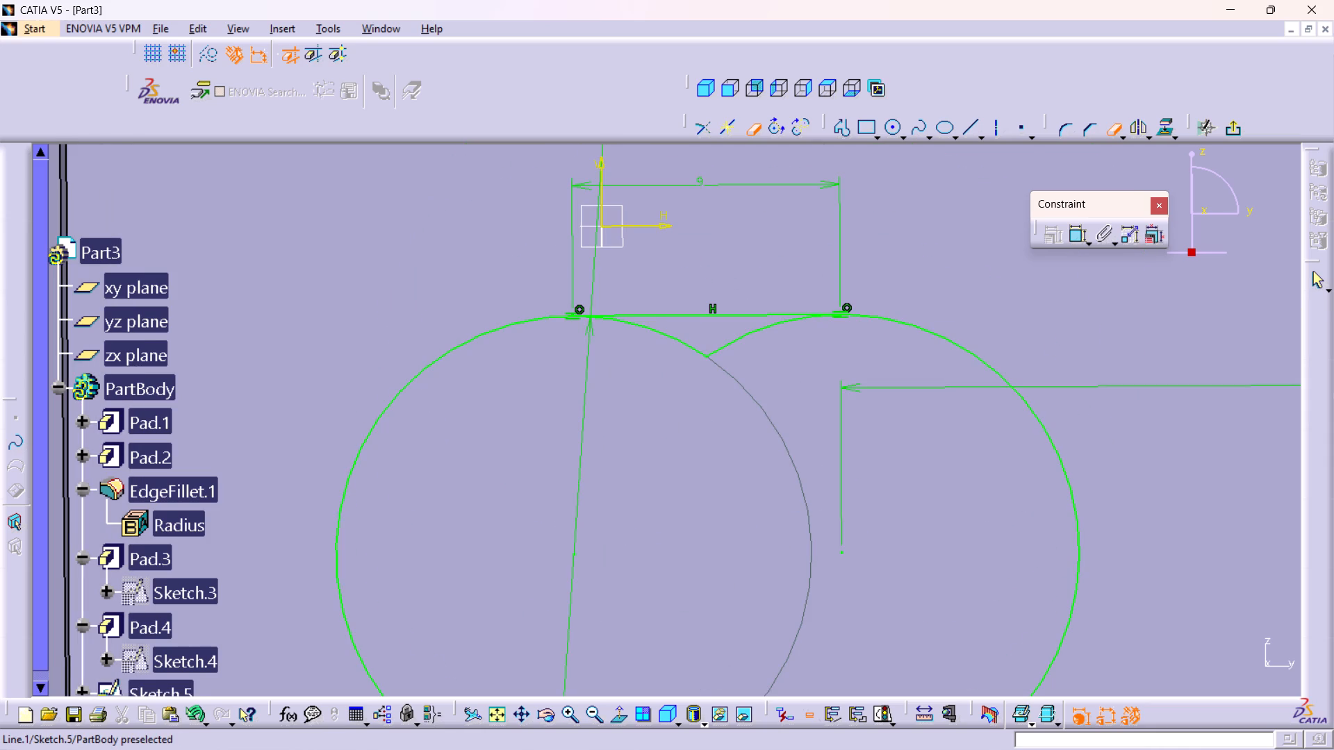
left_click(732, 339)
left_click(698, 354)
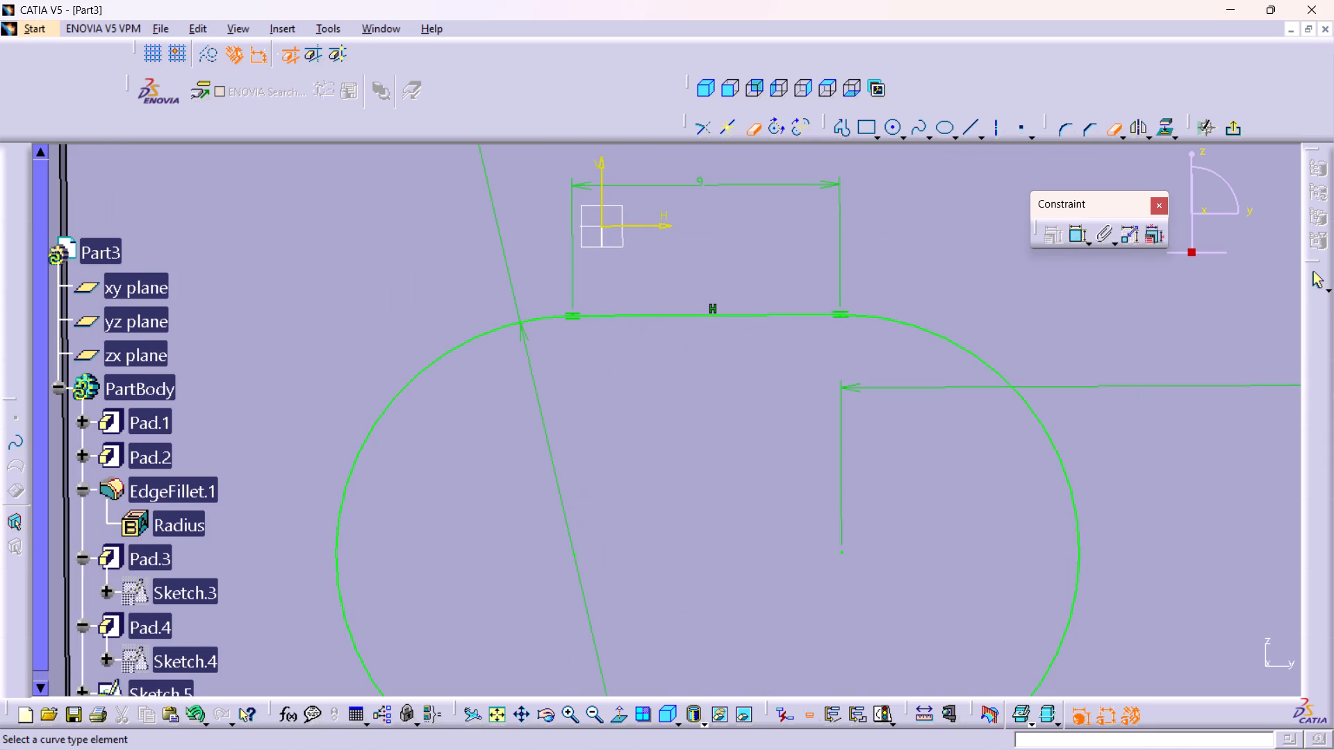
Exit the slot sketch and return to the 3D part.
middle_click_drag(989, 321, 1059, 533)
right_click(989, 321)
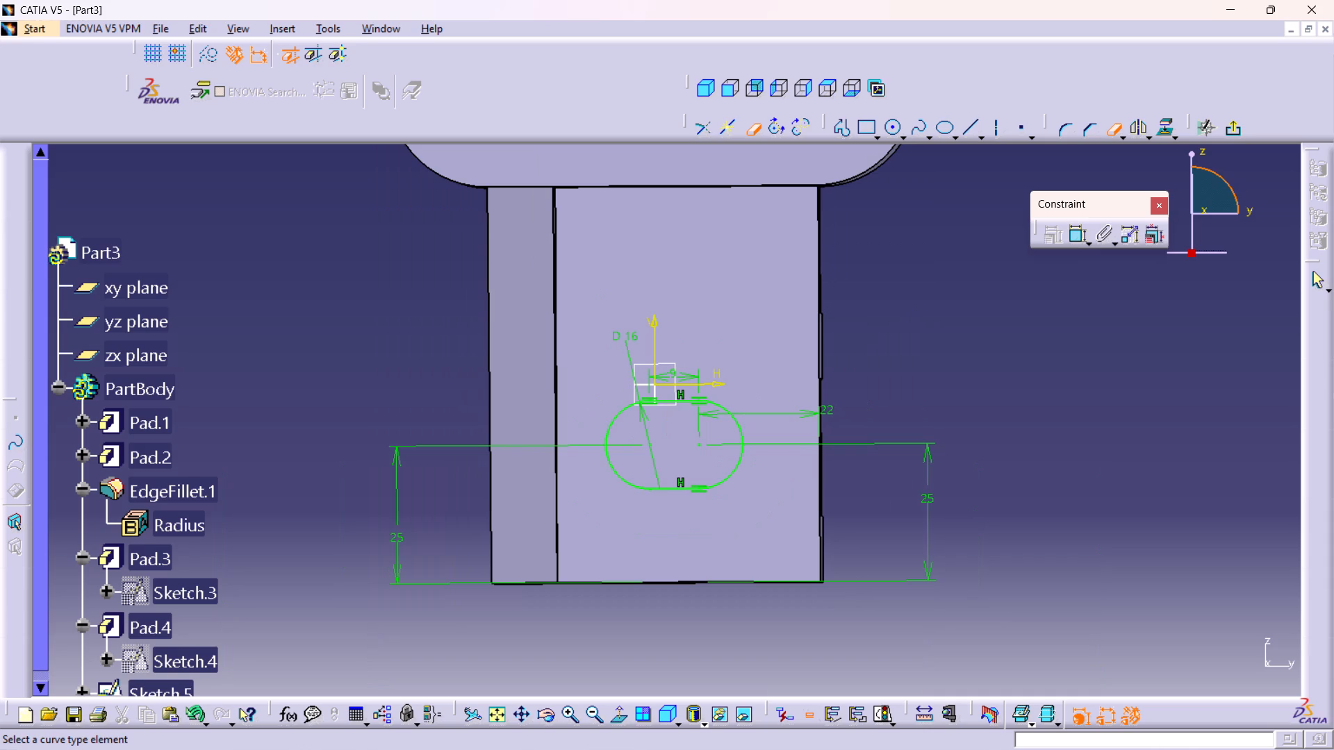
left_click(1230, 133)
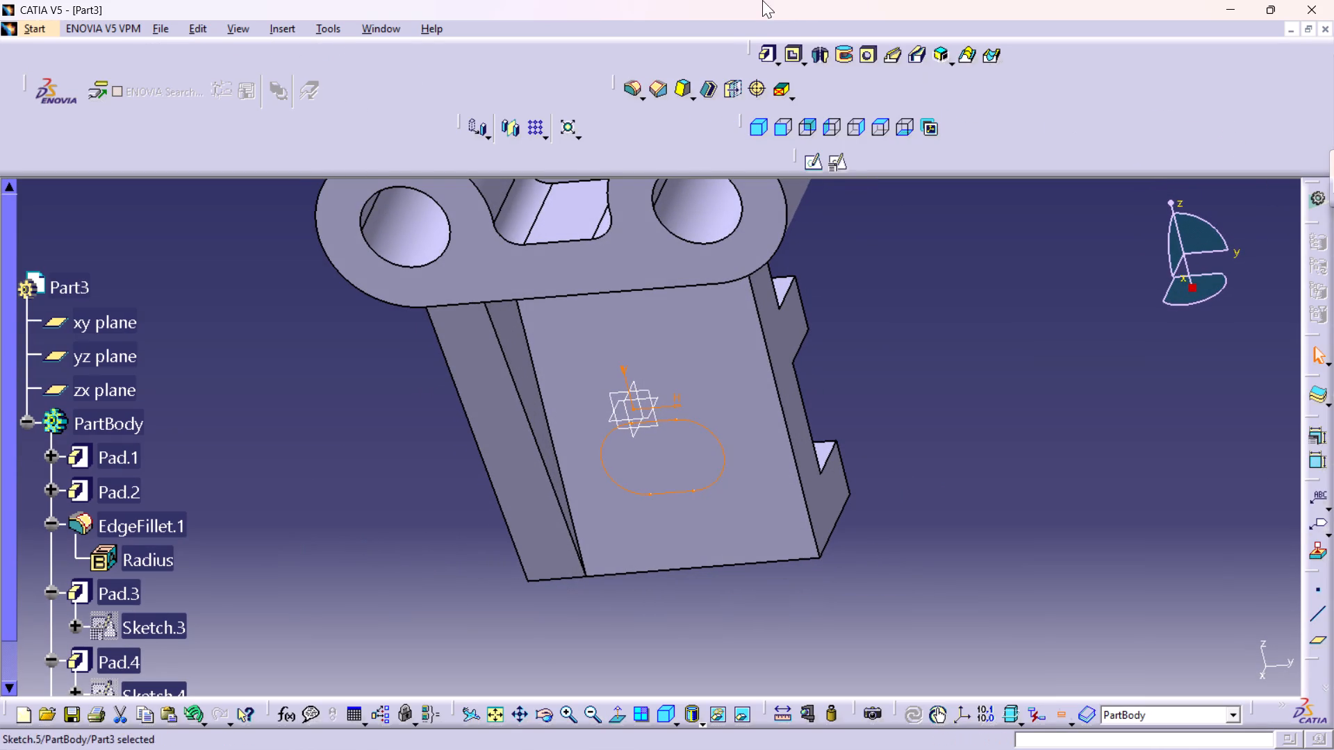
Cut the slot sketch through the plate as a Pocket with its first limit set to Up to last.
left_click(790, 50)
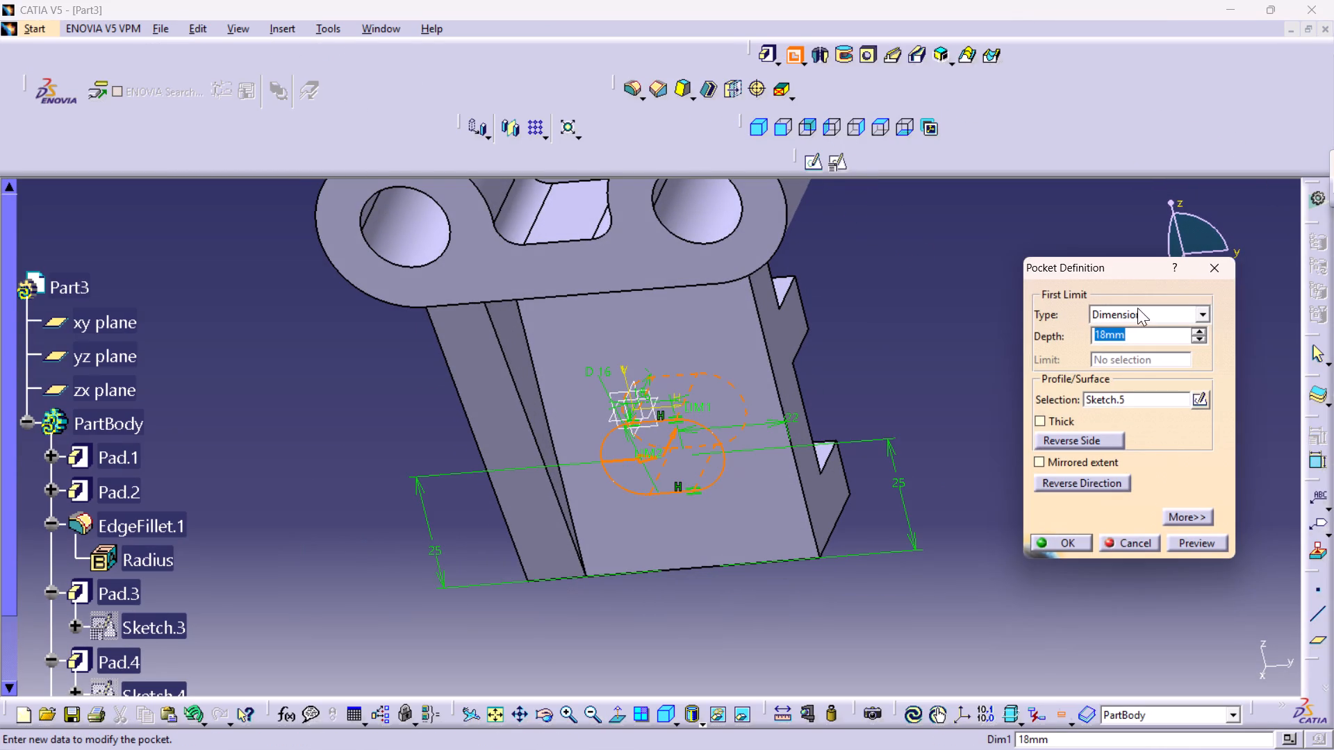
left_click(1201, 313)
left_click(1137, 337)
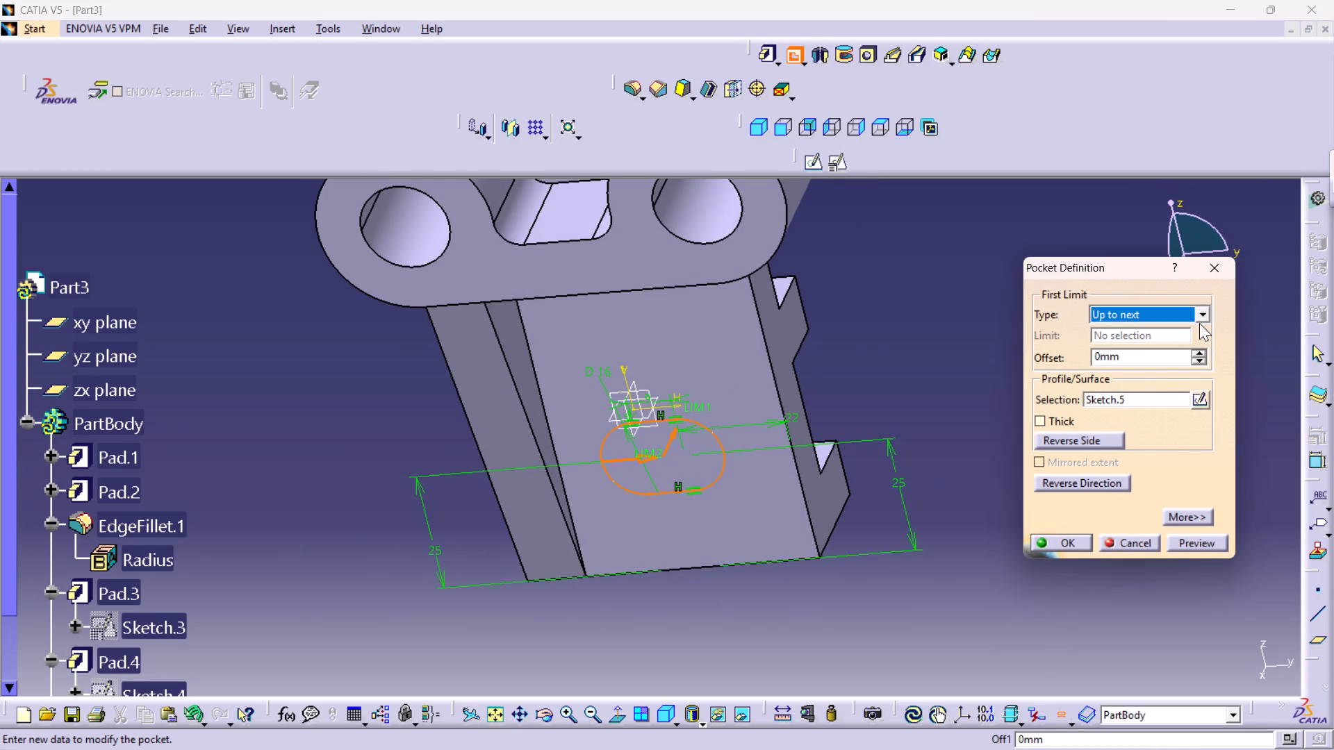
left_click(1206, 316)
left_click(1130, 358)
left_click(1066, 537)
left_click_drag(1026, 469, 1028, 477)
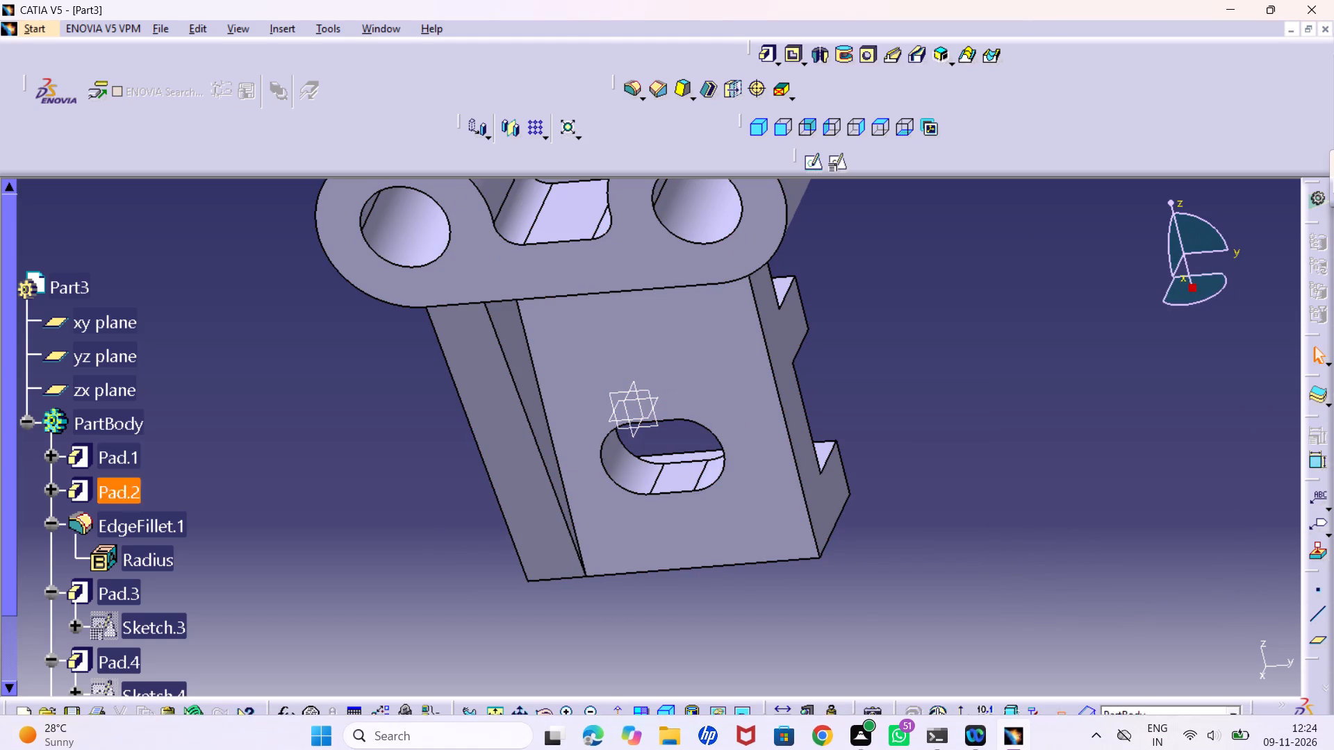
Examine the whole part from an isometric view, checking the new slot and the overall shape.
left_click(758, 130)
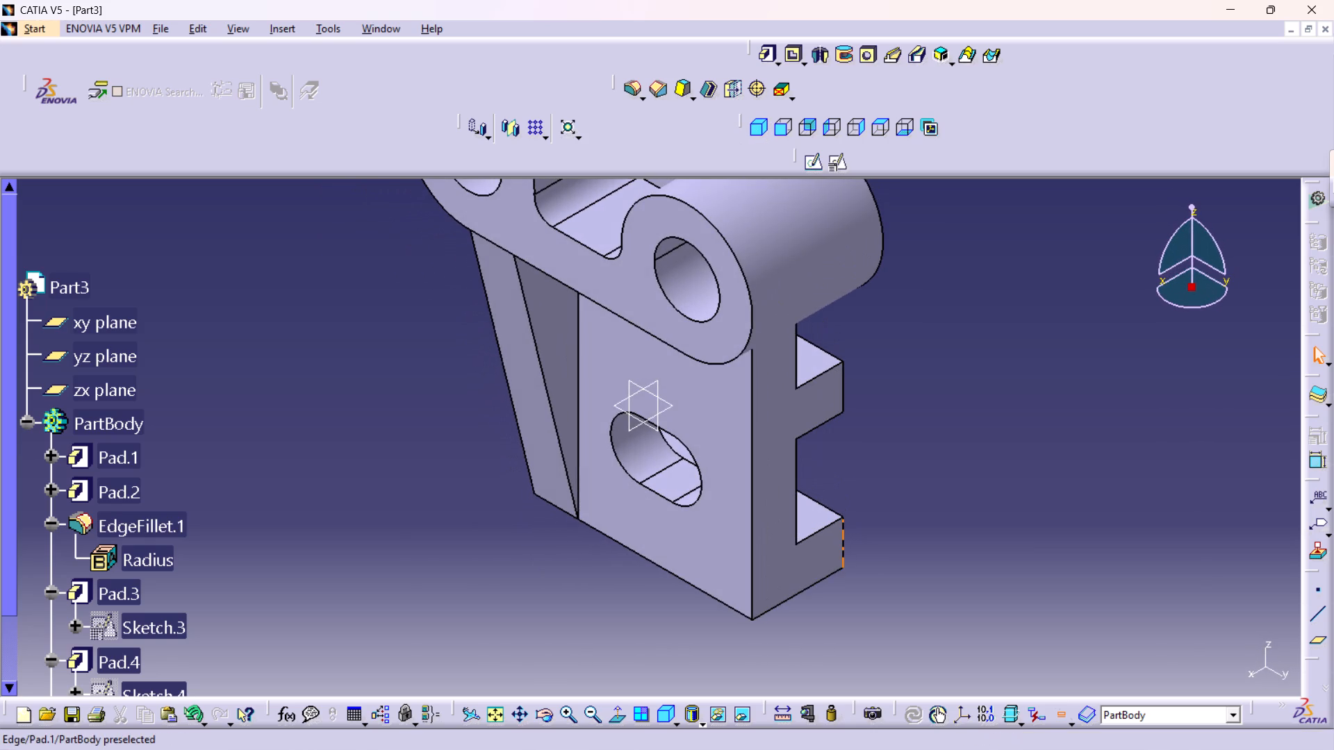
middle_click_drag(879, 522, 892, 563)
right_click(880, 523)
middle_click_drag(848, 472, 860, 551)
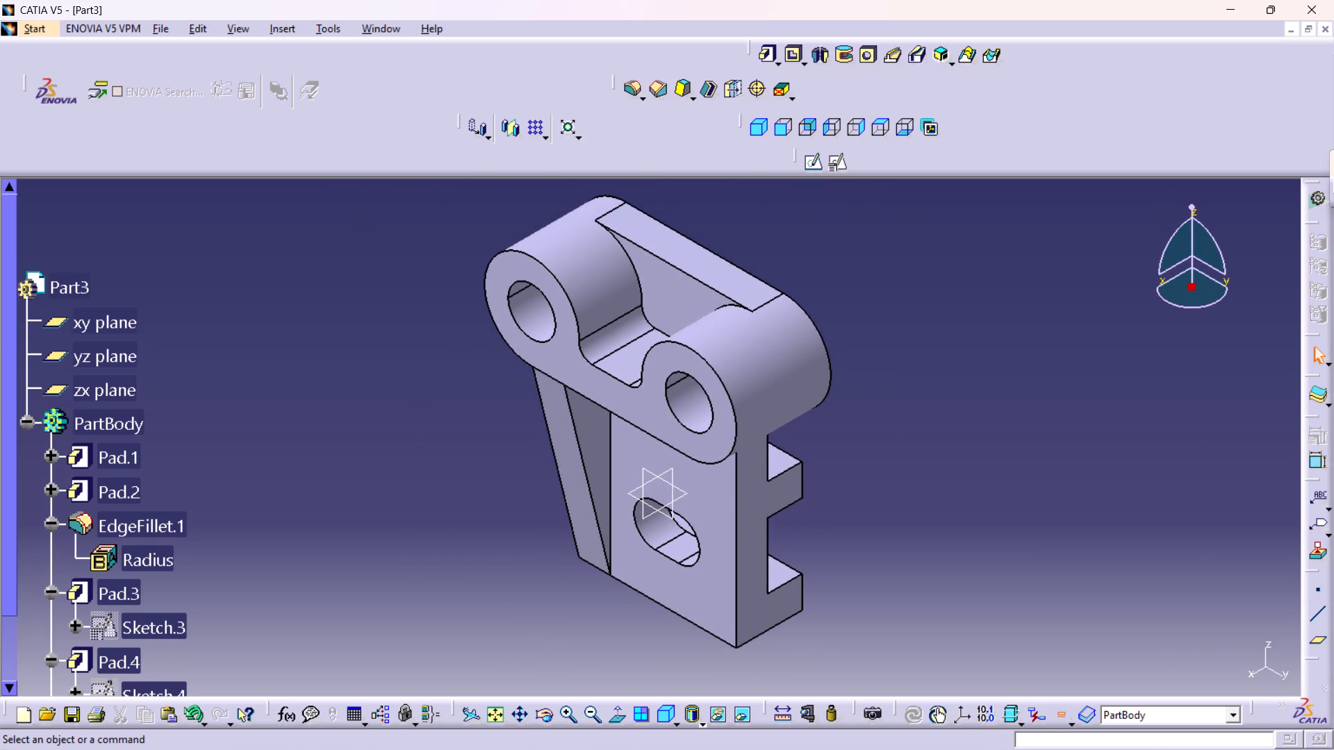
middle_click_drag(860, 528, 860, 519)
right_click_drag(860, 528, 860, 519)
middle_click_drag(809, 449, 822, 437)
right_click_drag(809, 449, 822, 439)
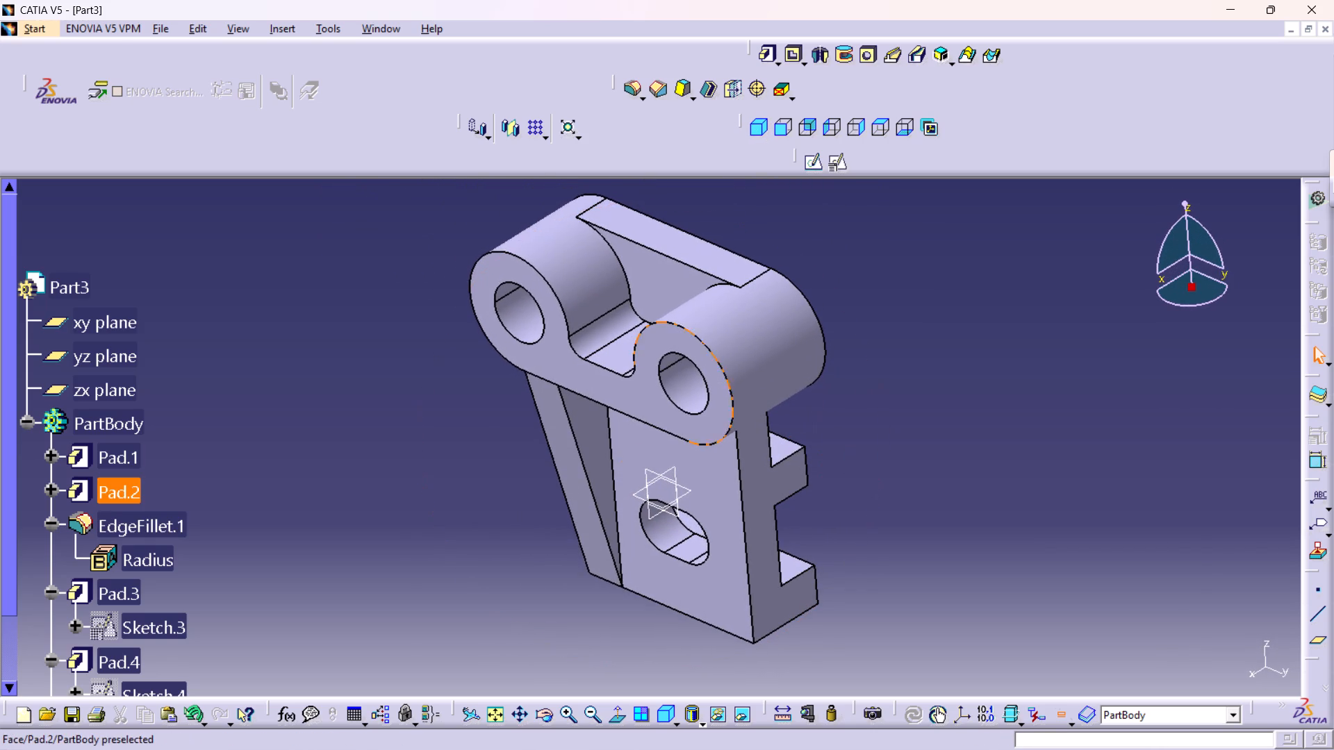
middle_click_drag(695, 344, 687, 491)
middle_click_drag(686, 340, 684, 330)
right_click_drag(683, 339, 684, 330)
middle_click_drag(678, 466, 677, 387)
middle_click_drag(816, 453, 819, 476)
right_click(816, 453)
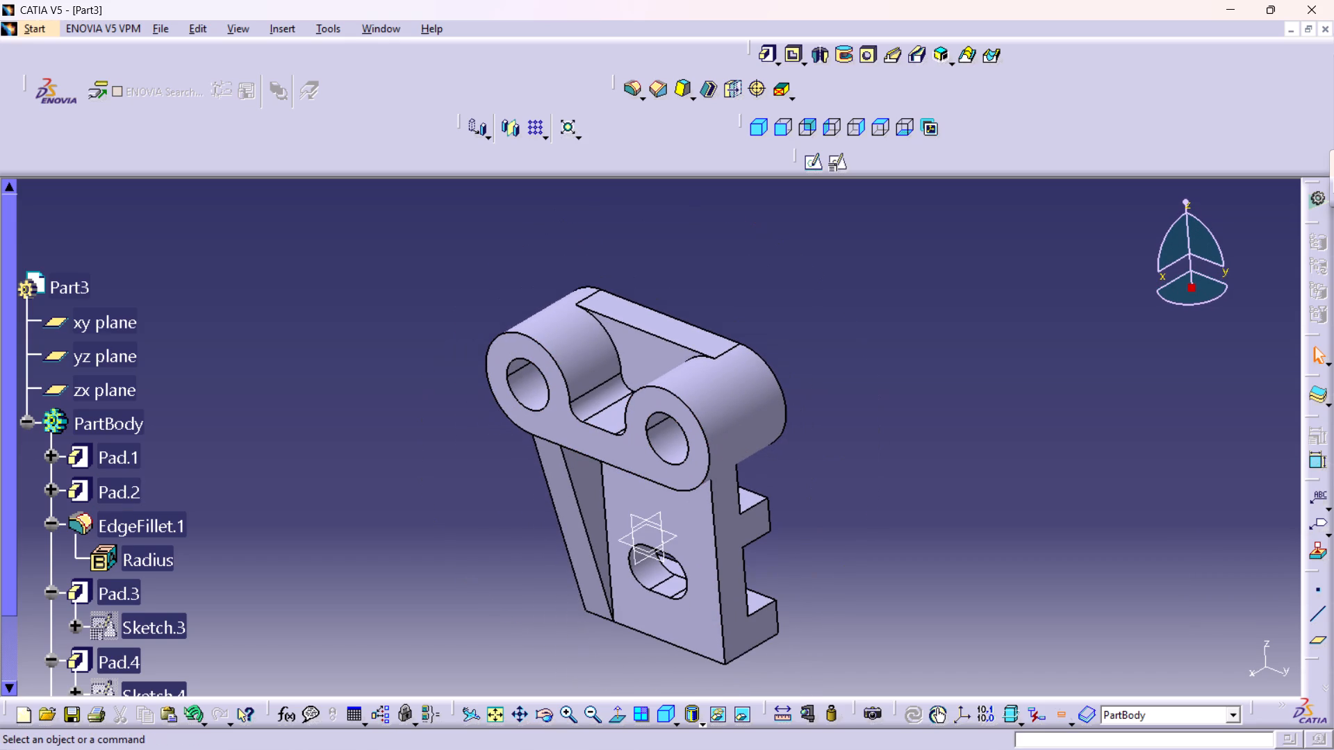
Save the part in the CATIA folder as a CATPart named v23.
key("ctrl+s")
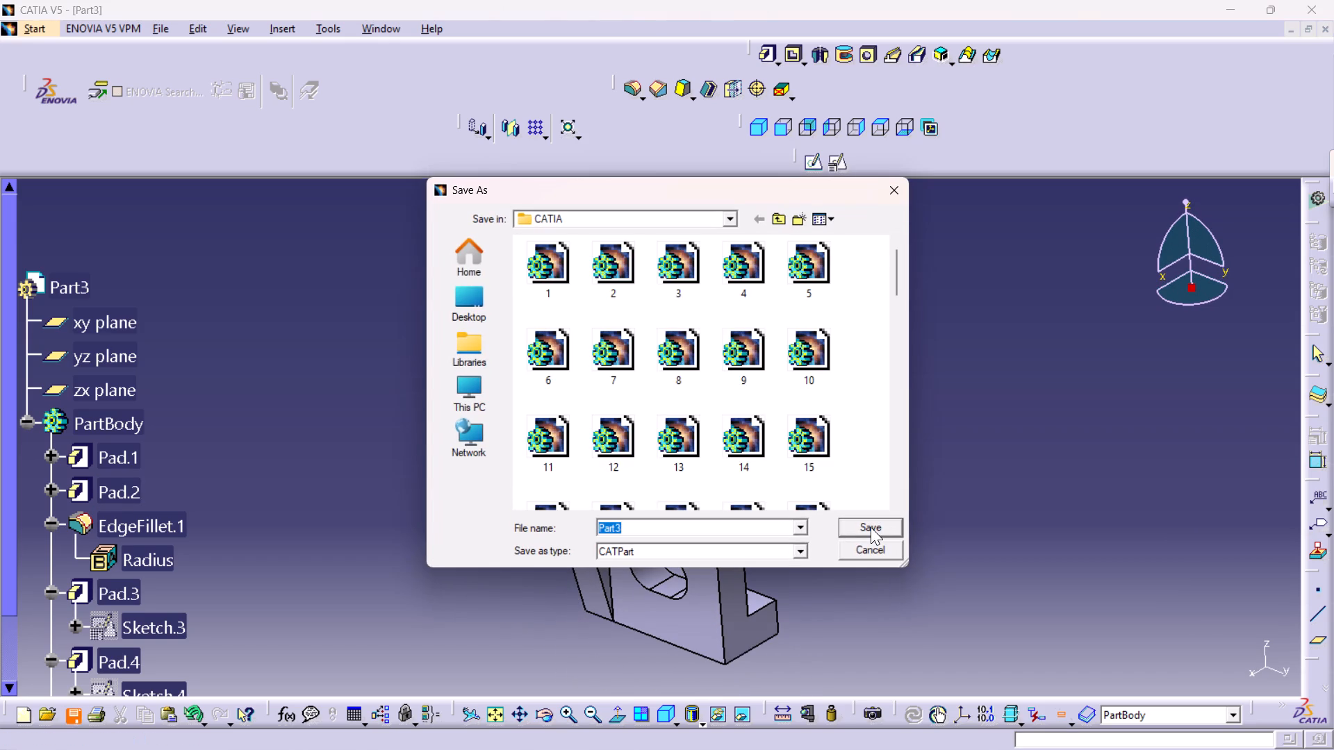
key("v")
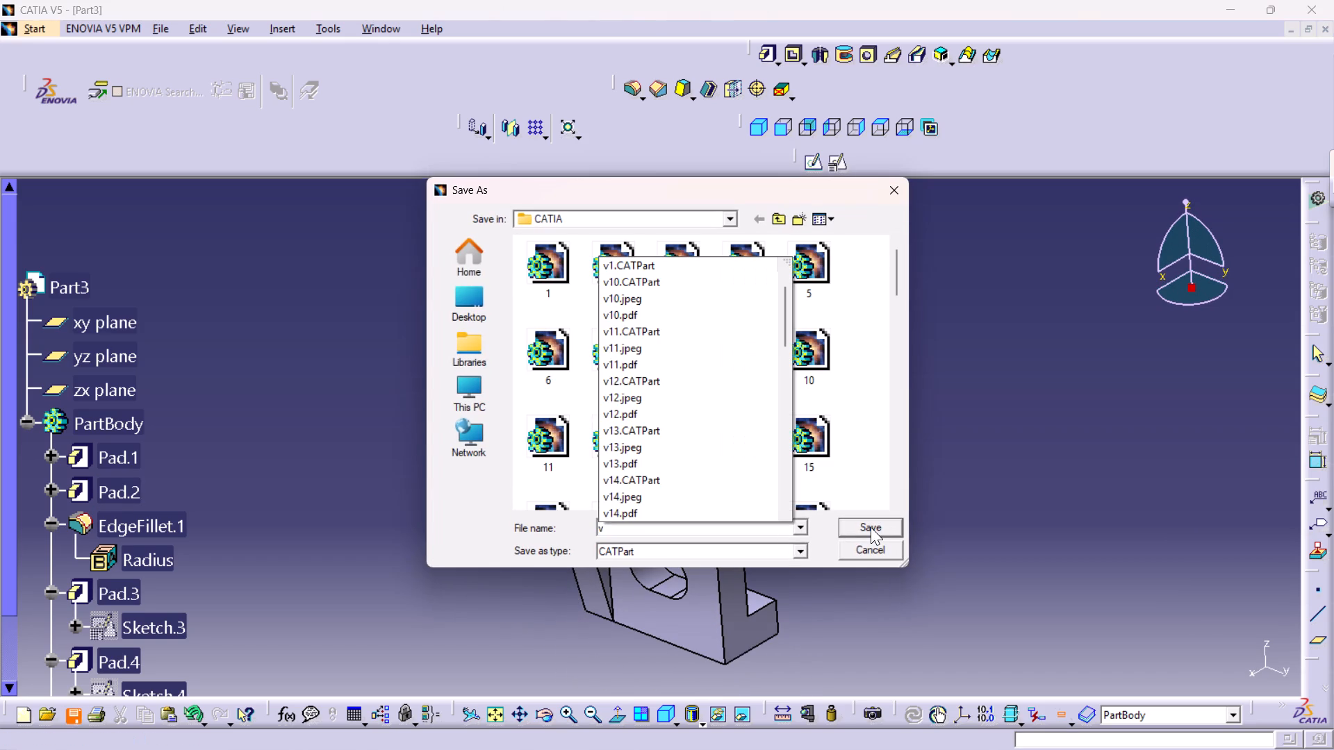
type("22")
key("BackSpace")
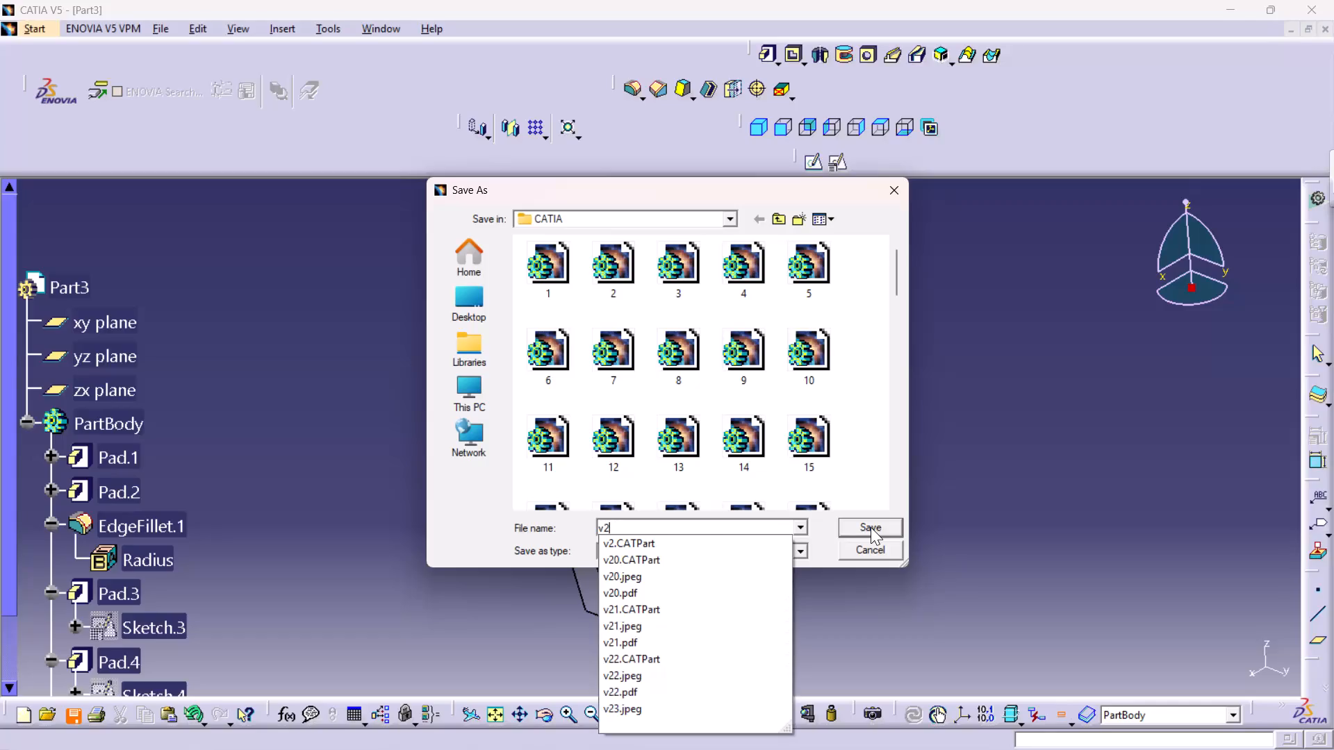
key("3")
key("Return")
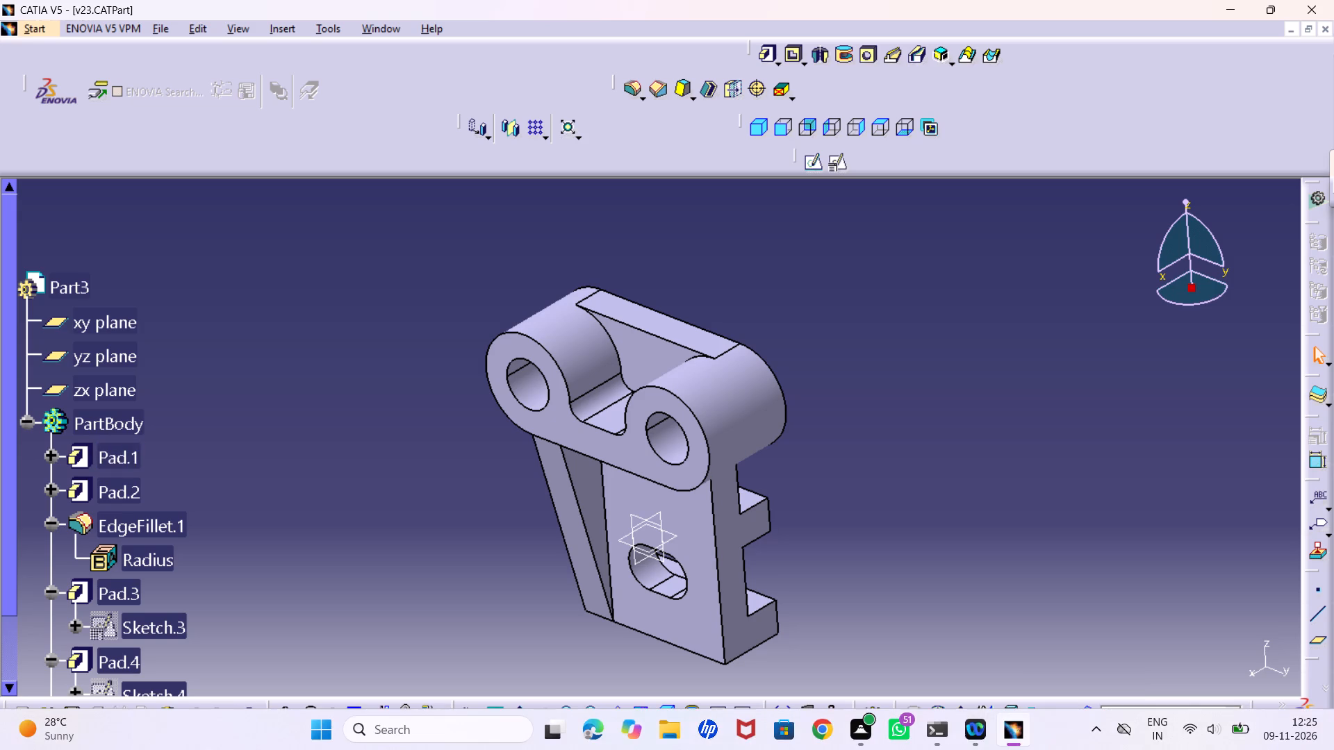
Print the whole part view with Microsoft Print to PDF, fitted in the page, to a file named v23.
middle_click_drag(864, 428, 836, 397)
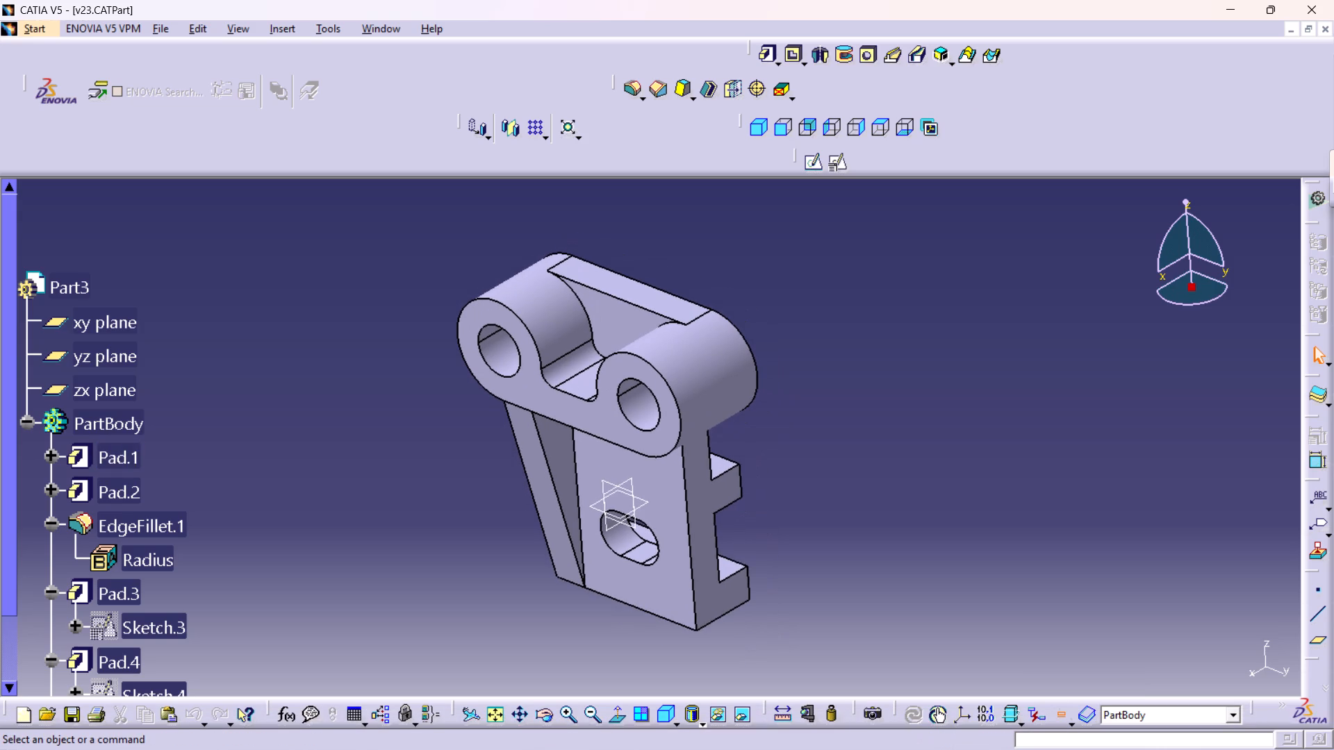
key("ctrl+p")
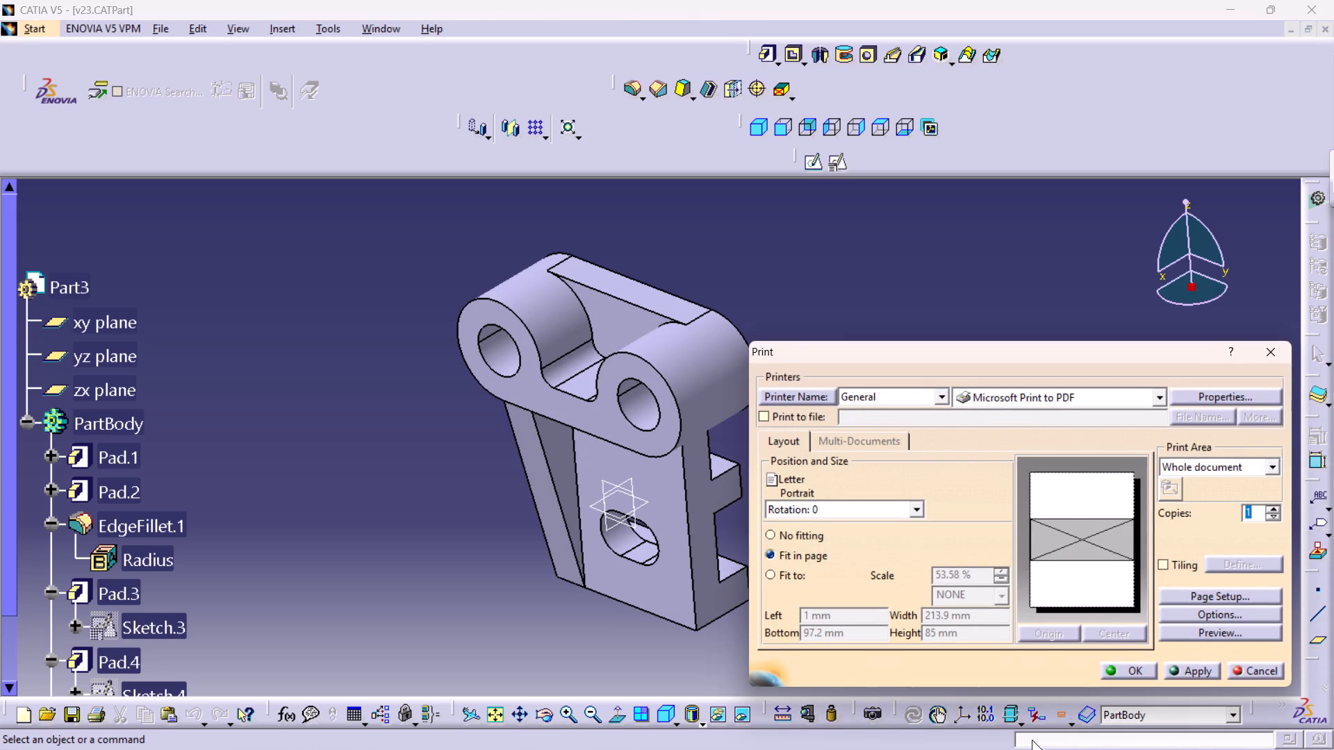
left_click(1119, 669)
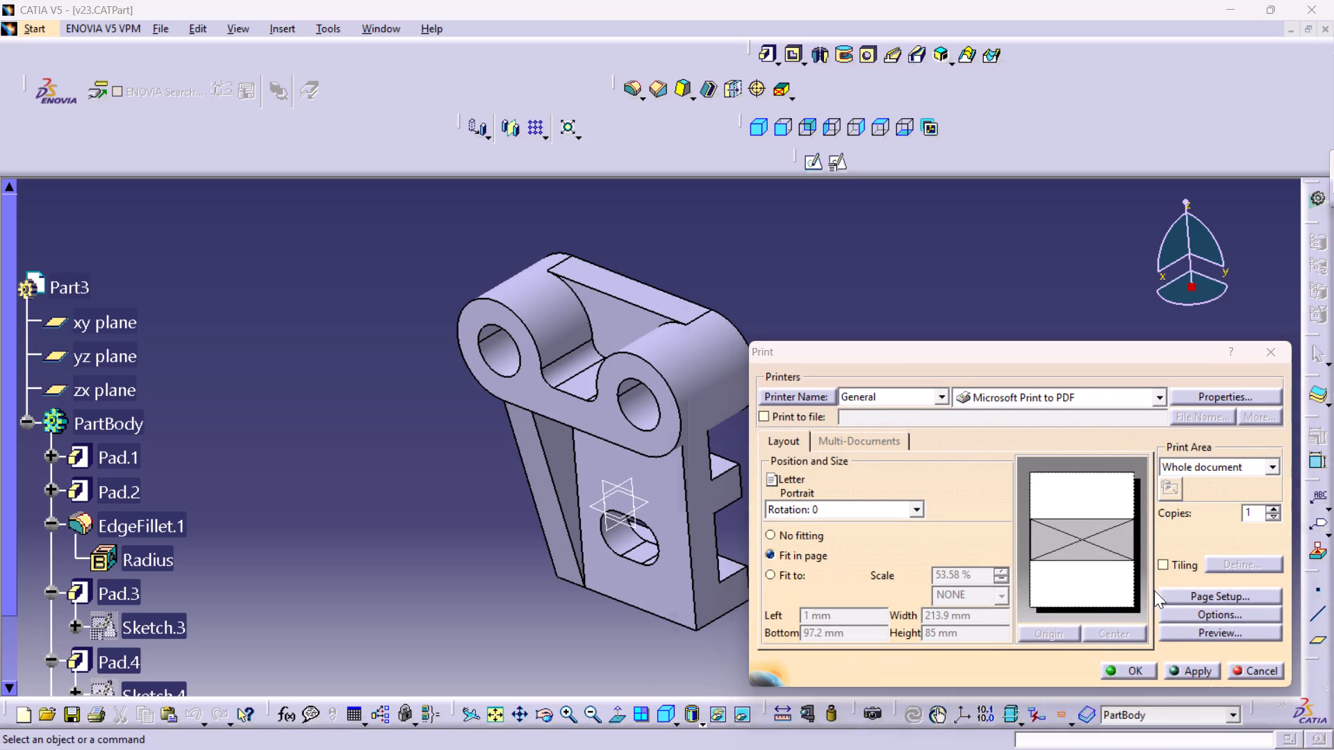
type("v23")
key("Return")
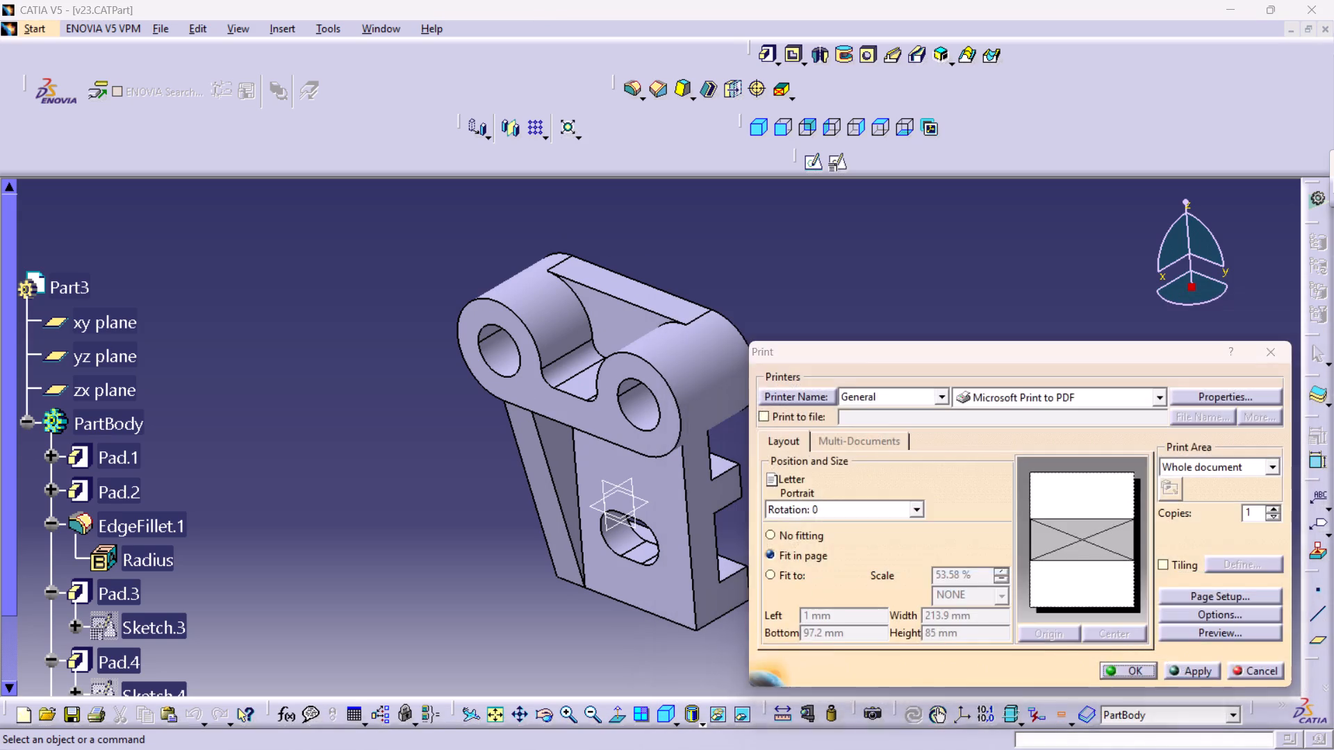